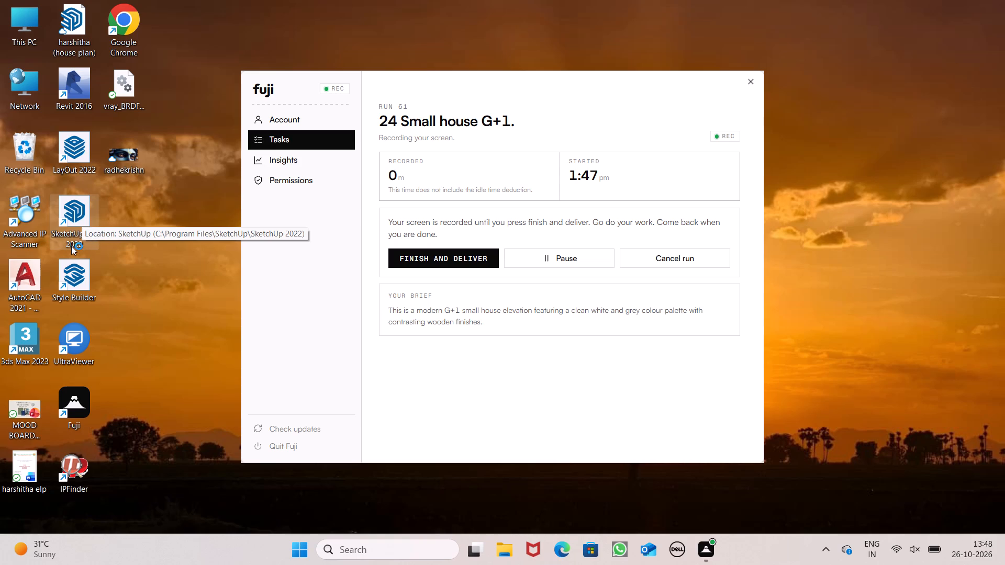
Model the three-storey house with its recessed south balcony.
Launch SketchUp Pro 2022 from the desktop.
double_click(63, 212)
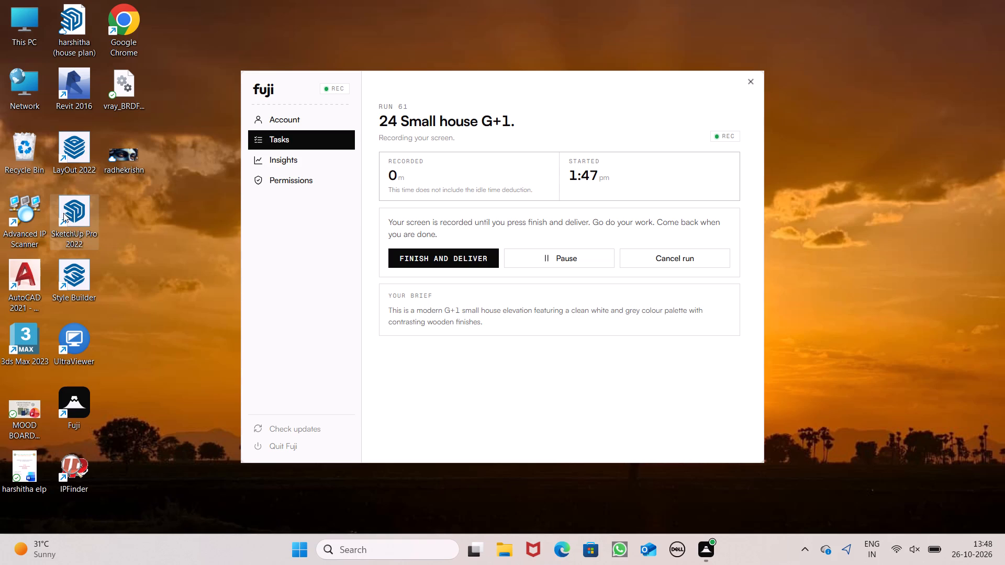
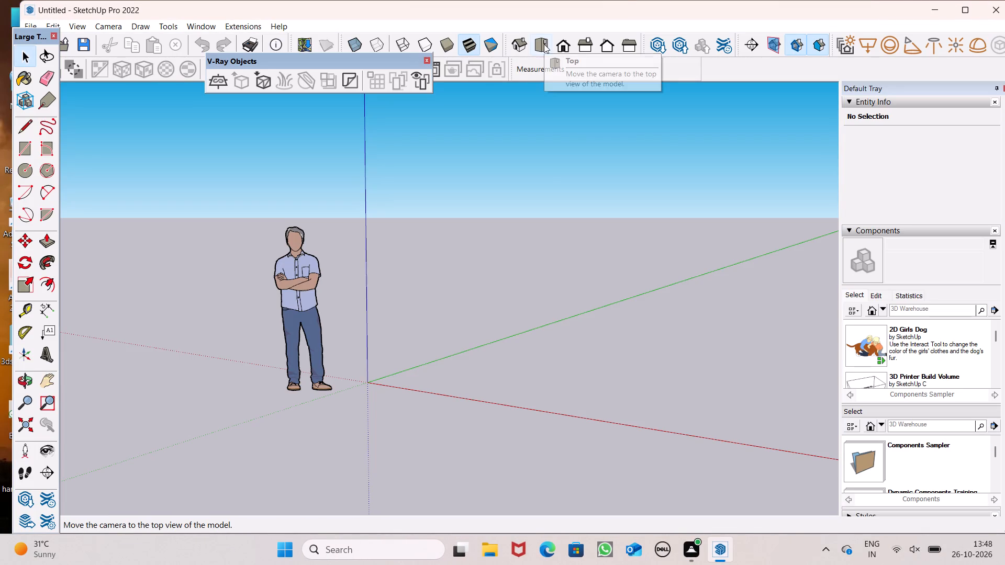
Switch the camera to the top view of the model.
left_click(542, 44)
scroll(325, 356, "down", 2)
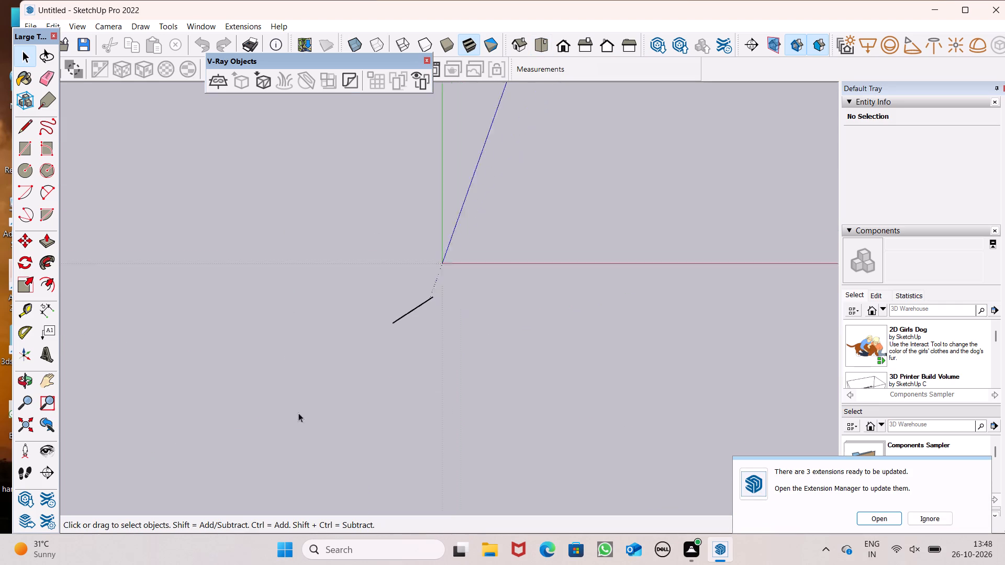
scroll(298, 413, "down", 12)
scroll(268, 381, "down", 4)
scroll(243, 326, "down", 4)
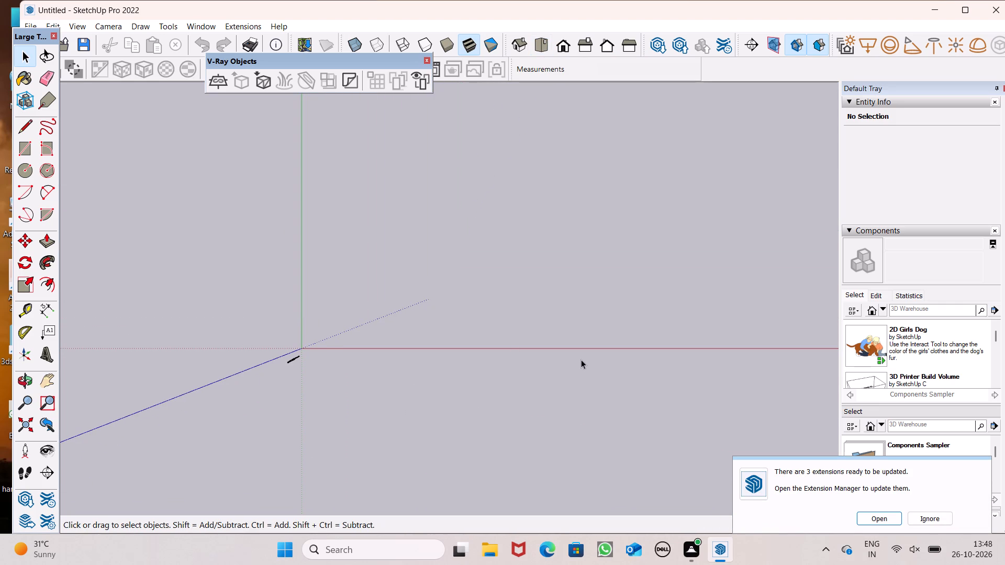
scroll(433, 87, "up", 1)
scroll(514, 140, "up", 3)
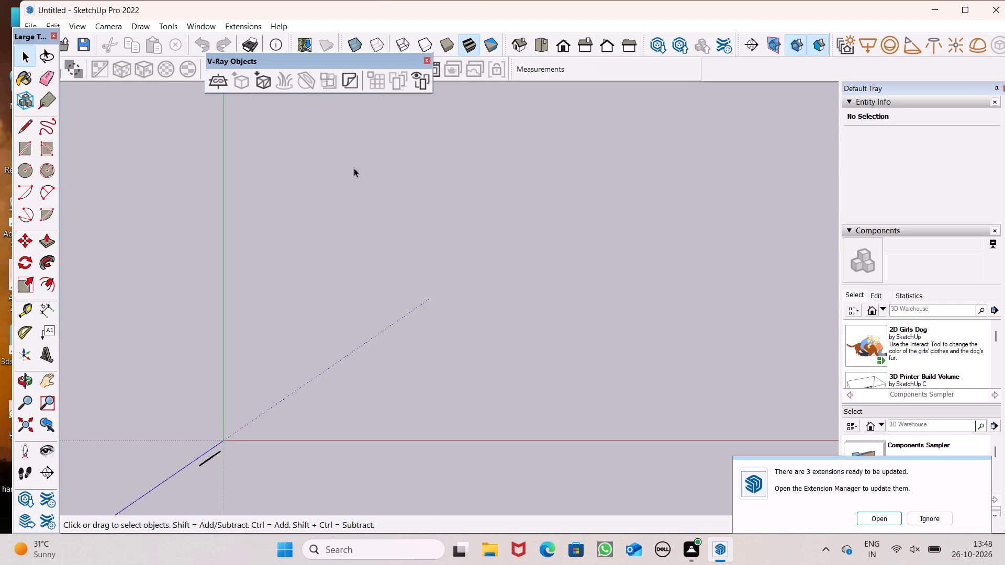
scroll(193, 195, "down", 4)
scroll(407, 193, "up", 1)
scroll(272, 196, "down", 5)
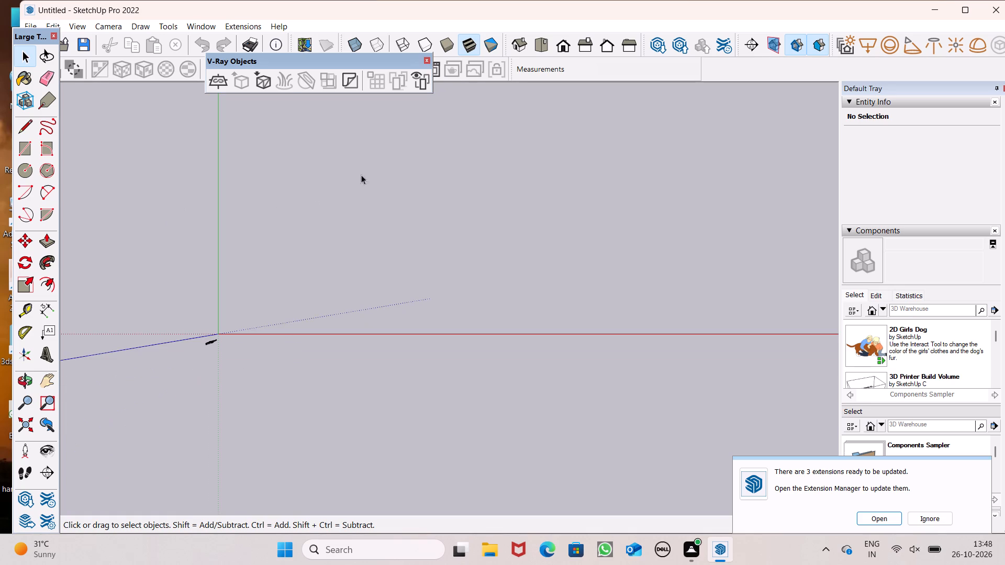
scroll(409, 168, "up", 2)
scroll(205, 285, "down", 7)
scroll(262, 168, "up", 3)
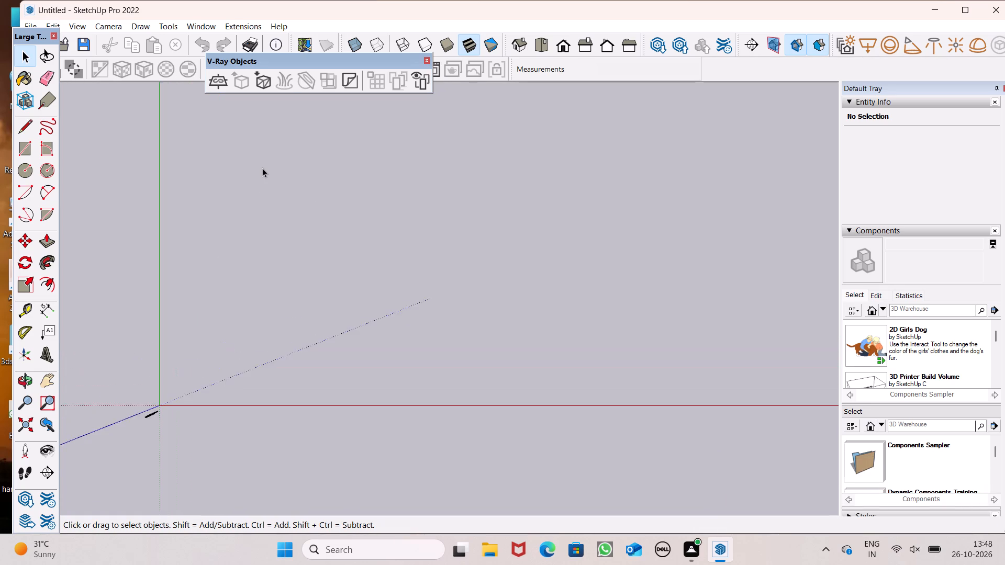
scroll(262, 168, "up", 3)
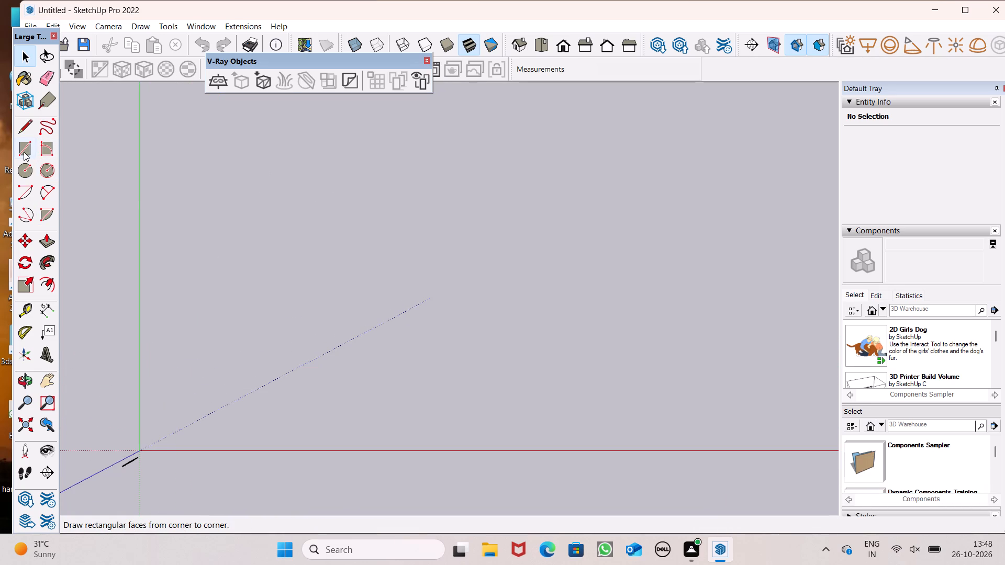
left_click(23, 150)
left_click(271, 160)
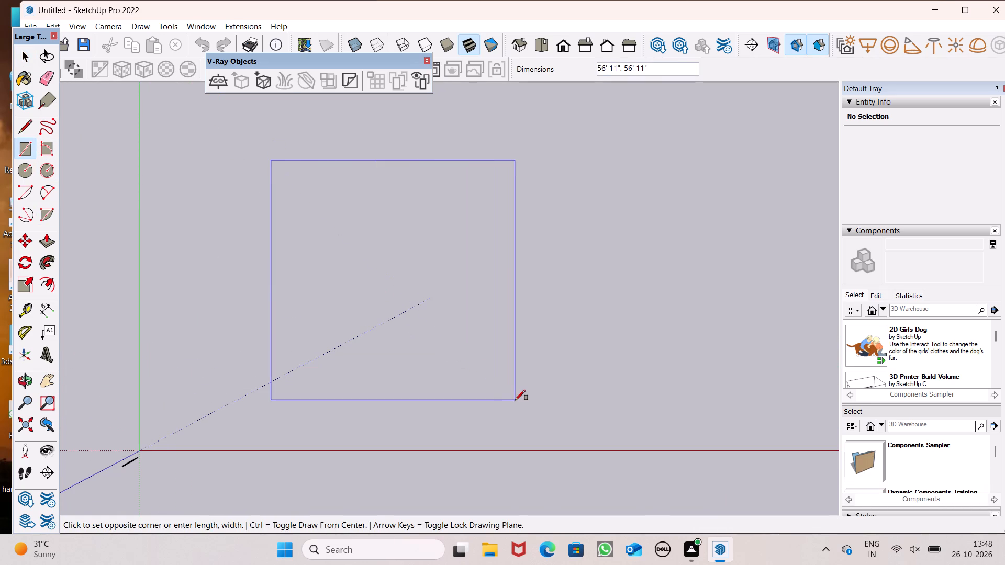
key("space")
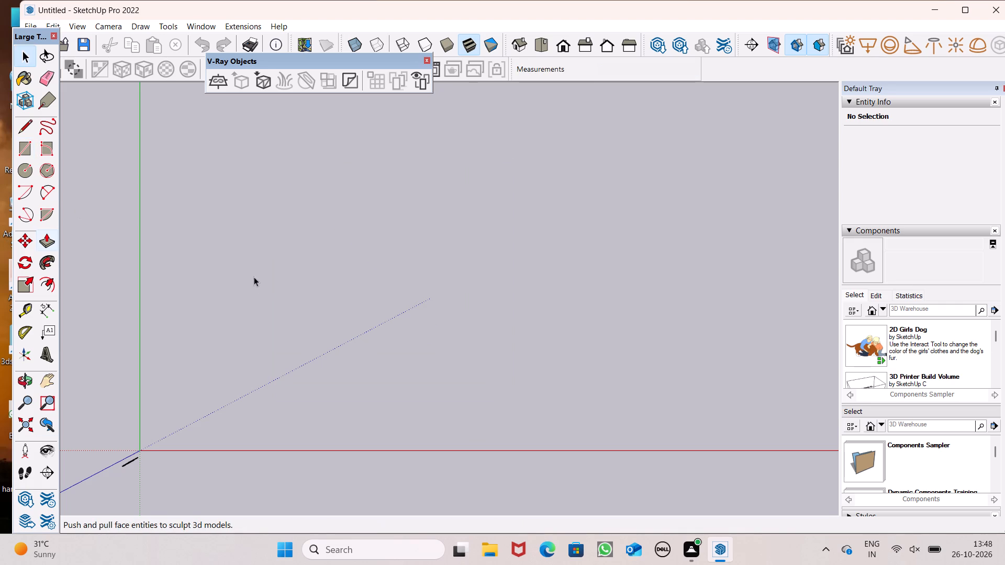
Draw a 20' by 20' rectangle on the ground plane, between the positive red and green axes.
scroll(287, 217, "down", 6)
scroll(229, 403, "up", 6)
scroll(267, 194, "up", 5)
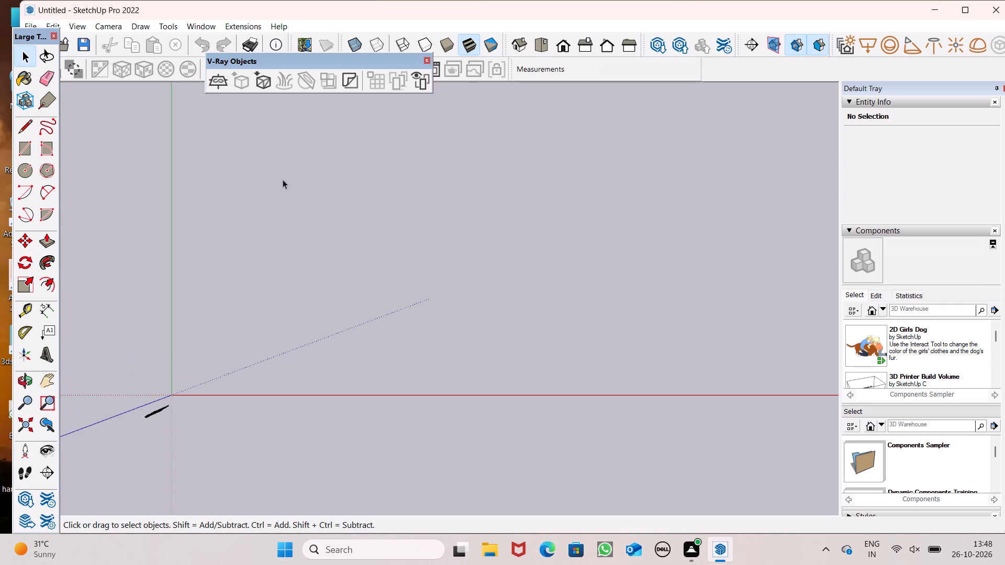
scroll(467, 202, "up", 1)
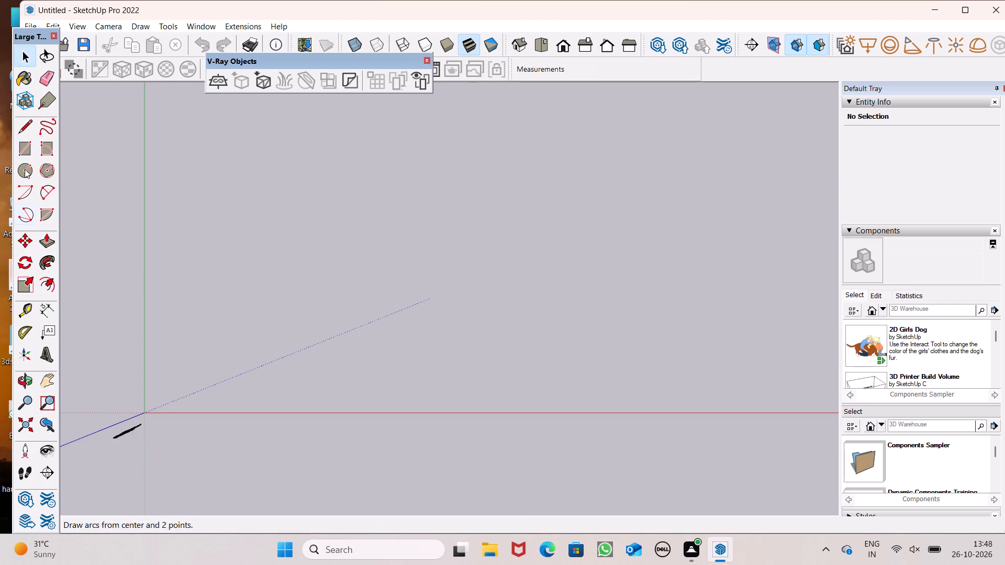
left_click(26, 144)
left_click(316, 124)
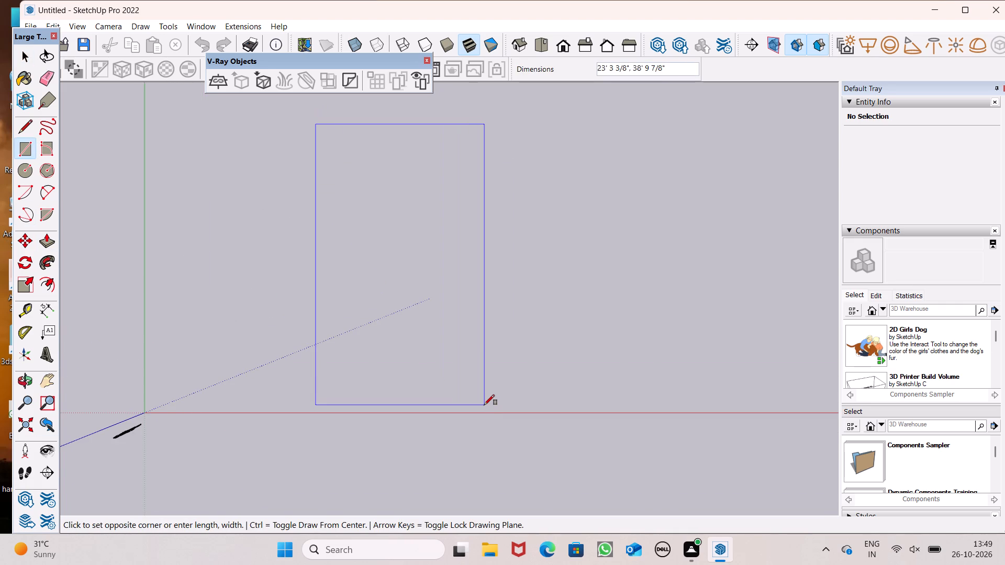
type("20'")
key("comma")
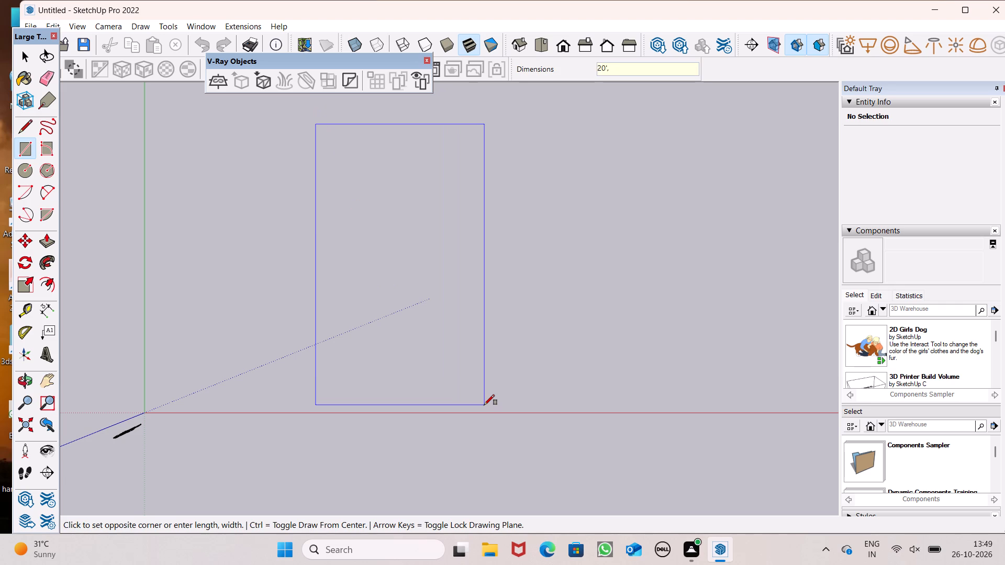
type("20'")
key("Return")
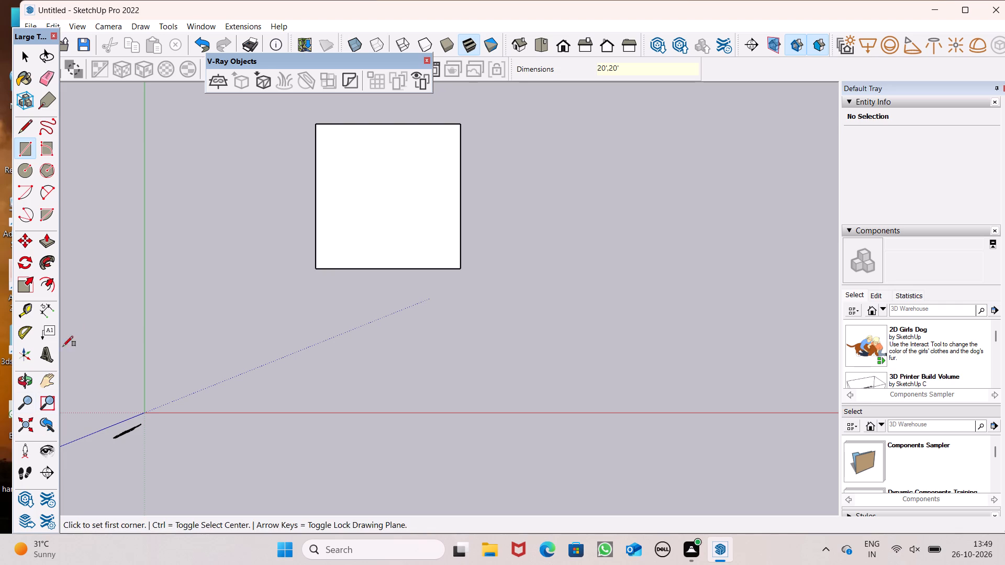
Push/Pull the square face up 6" to form the base slab.
left_click(49, 236)
scroll(356, 211, "up", 4)
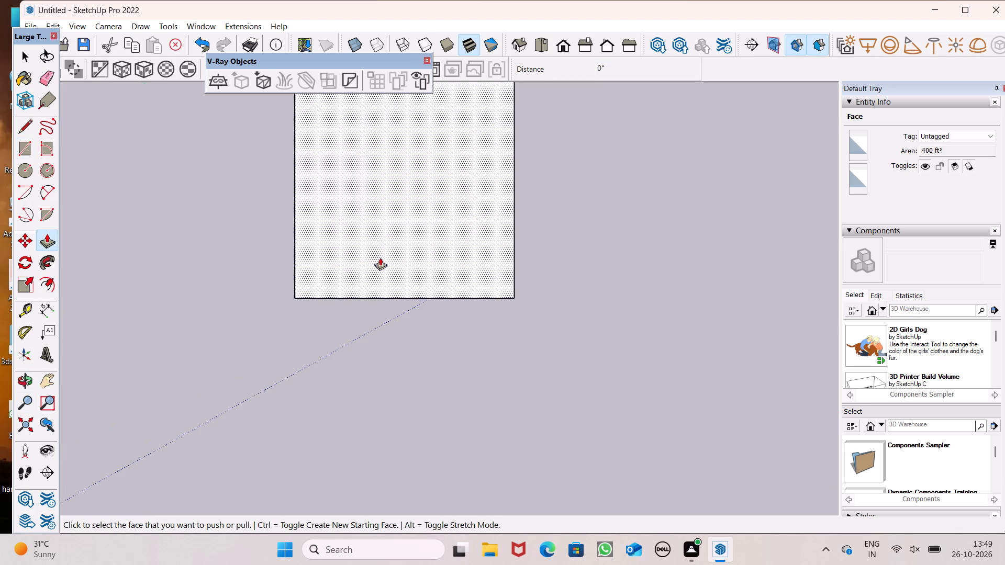
scroll(449, 308, "up", 1)
middle_click_drag(449, 308, 457, 41)
scroll(430, 254, "up", 1)
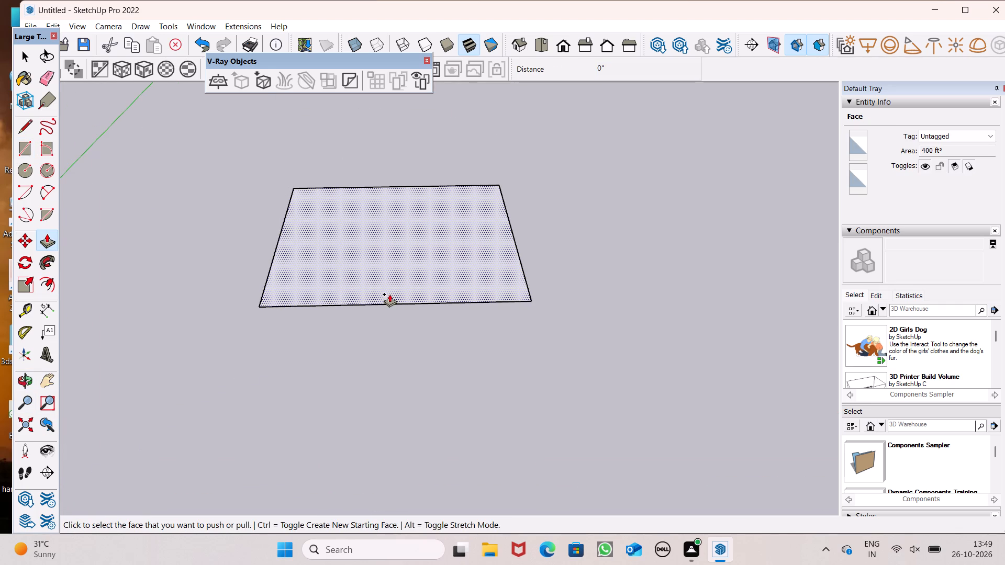
left_click_drag(386, 292, 383, 269)
key("6")
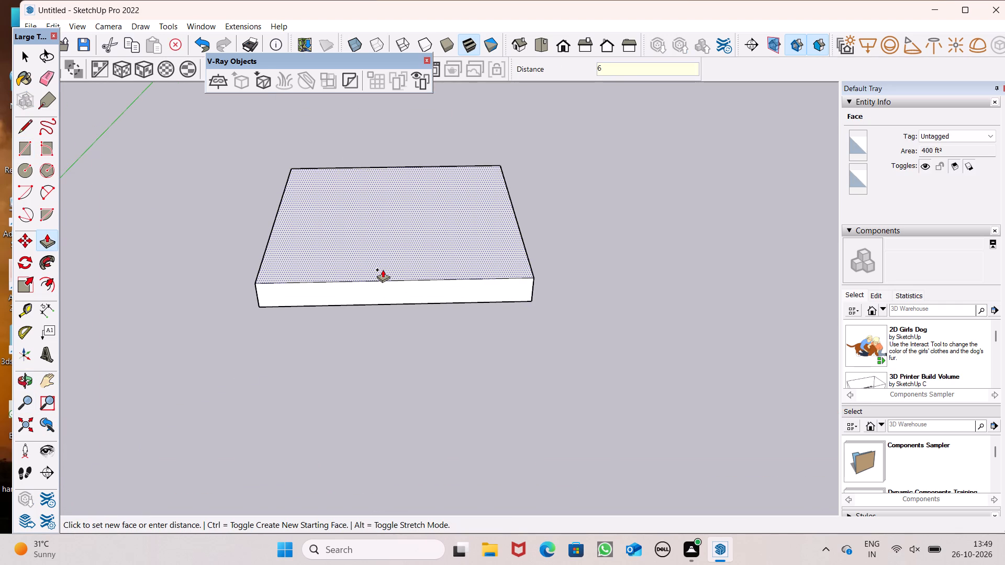
left_click_drag(383, 269, 382, 269)
key("shift+quotedbl")
key("Return")
Offset the slab's top face outline inward by 9" to mark the outer wall thickness, working from the top view.
middle_click_drag(442, 330, 452, 564)
scroll(408, 422, "down", 3)
middle_click_drag(535, 391, 490, 432)
scroll(501, 409, "up", 1)
middle_click_drag(501, 406, 517, 394)
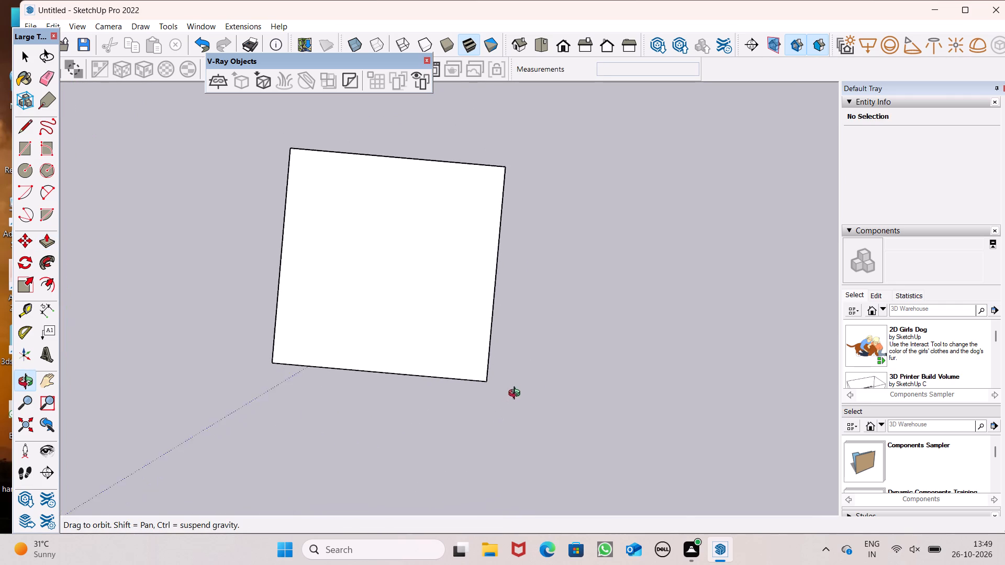
middle_click_drag(517, 394, 511, 445)
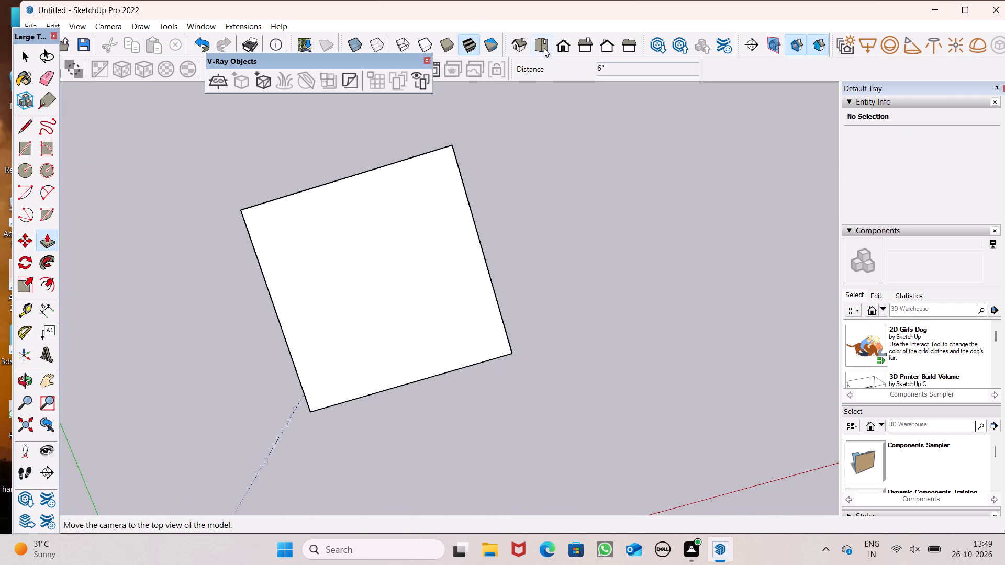
left_click(544, 47)
left_click(59, 284)
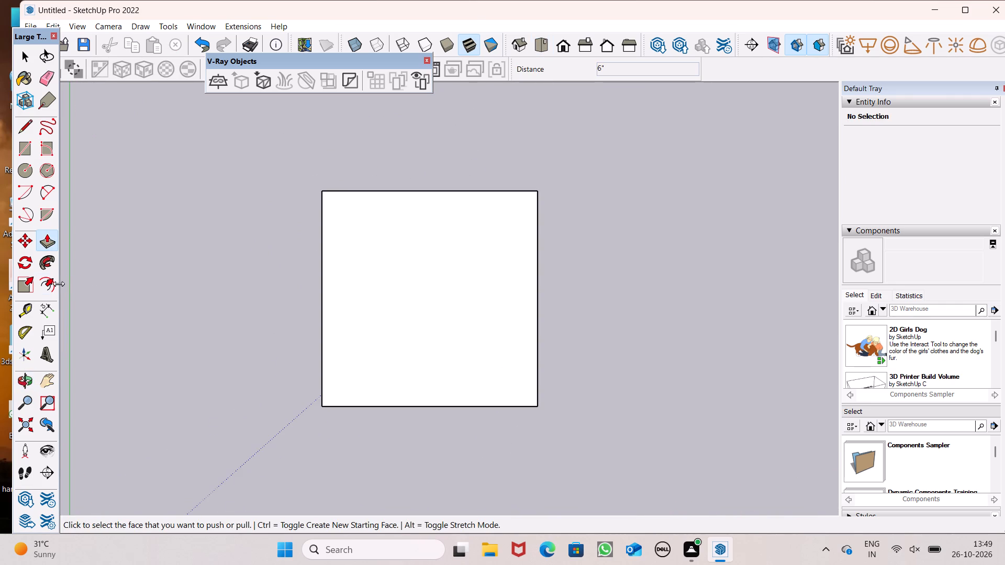
left_click(47, 279)
scroll(554, 297, "up", 2)
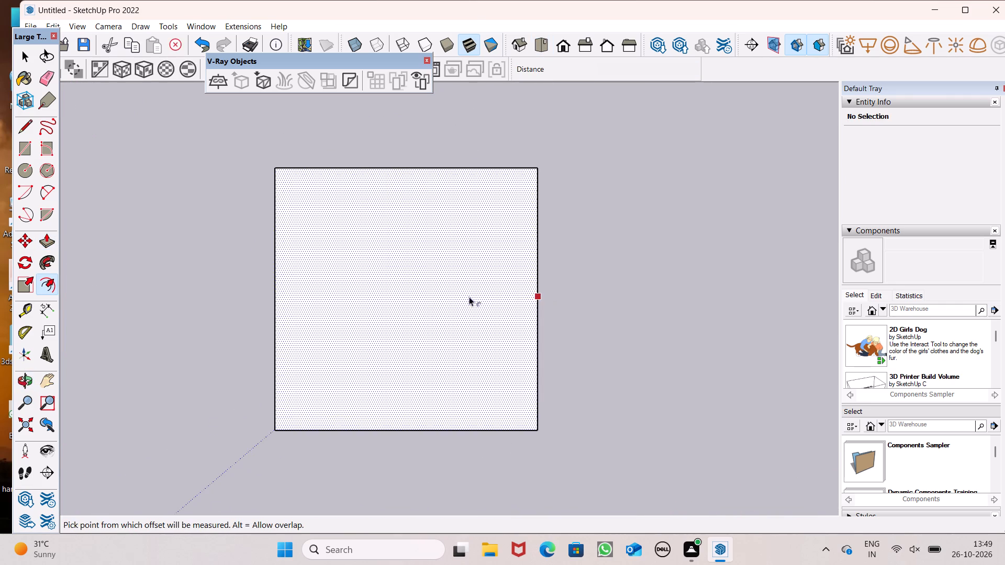
scroll(381, 201, "down", 2)
scroll(496, 348, "up", 2)
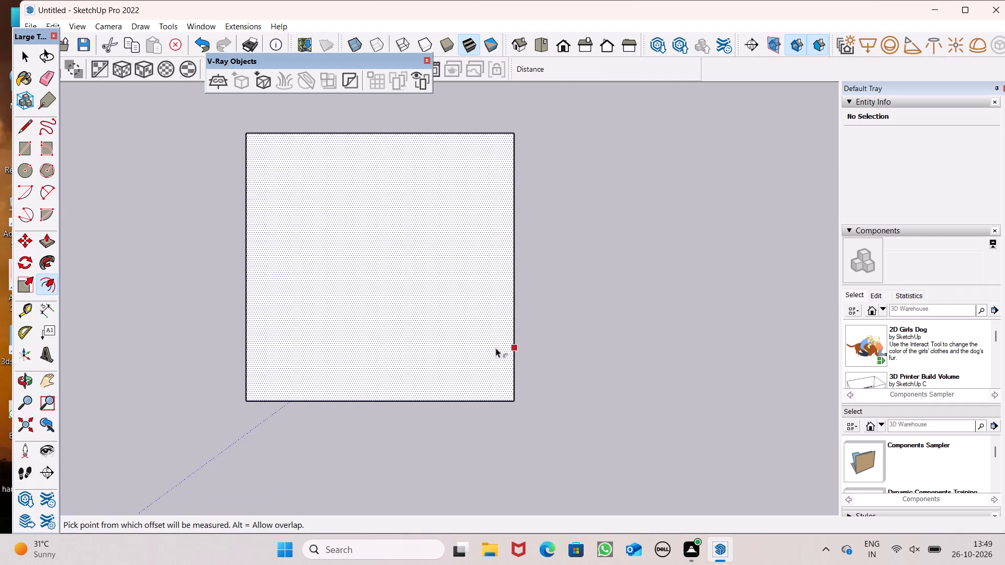
scroll(388, 336, "down", 1)
scroll(427, 355, "up", 1)
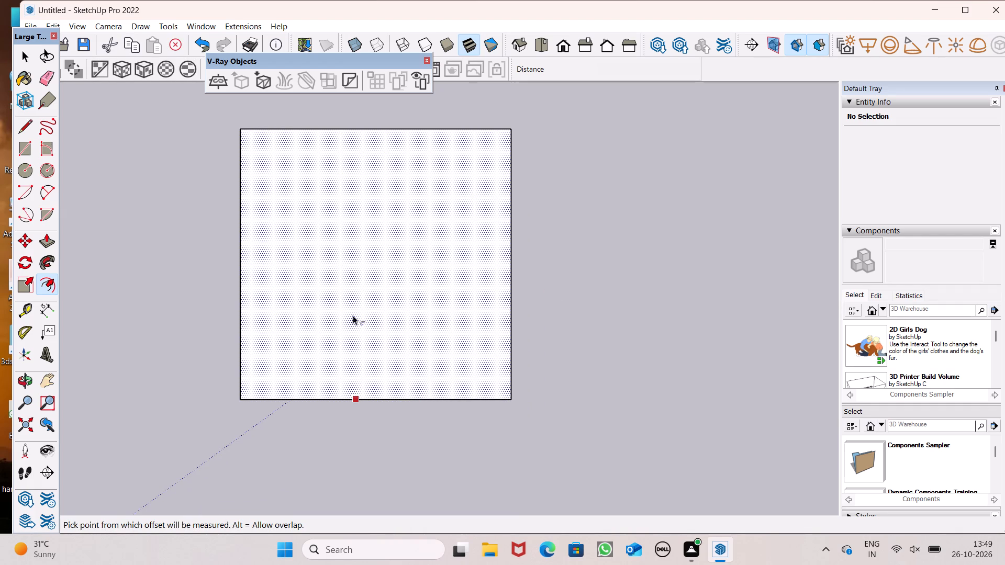
left_click_drag(338, 145, 338, 135)
type("9\"")
key("Return")
key("space")
left_click(611, 305)
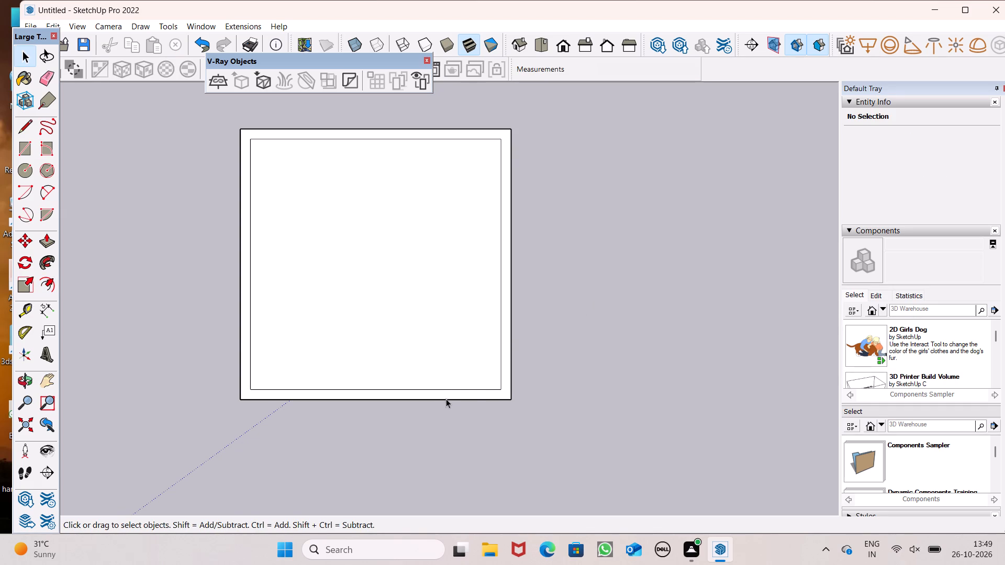
Place a guide about 1' 10" inside the inner front wall line and a parallel guide 6" further in.
left_click(20, 286)
left_click(31, 311)
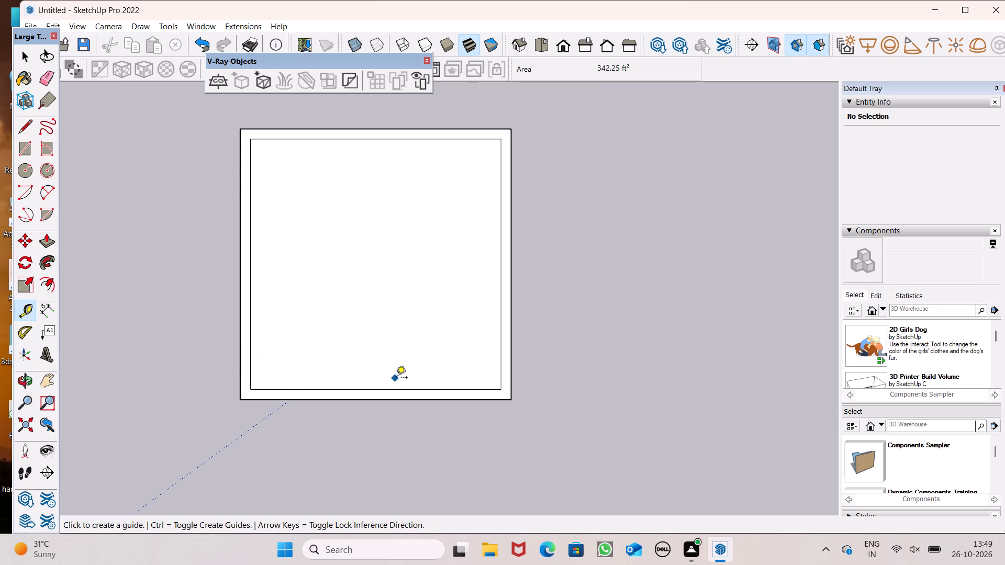
scroll(396, 377, "up", 1)
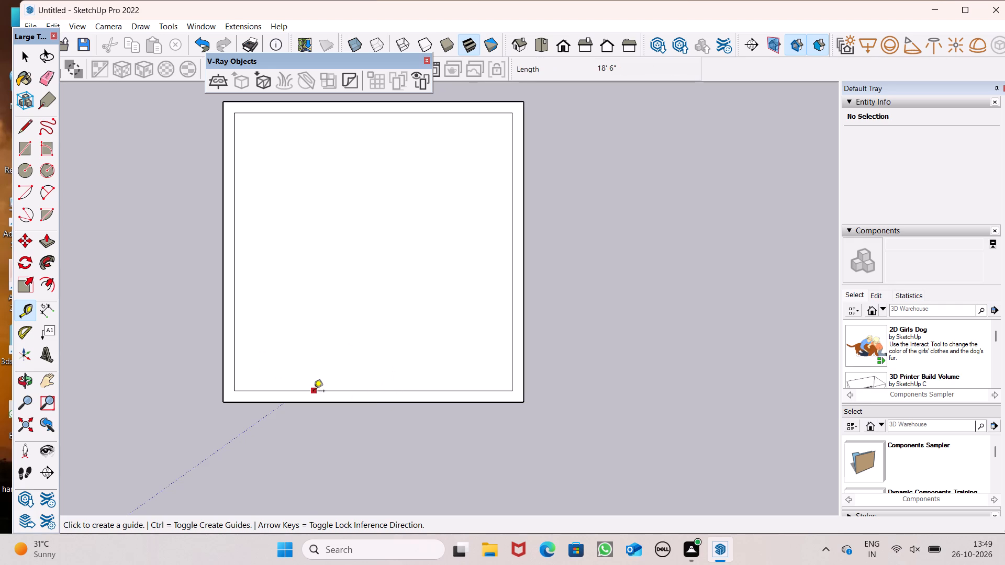
left_click(314, 391)
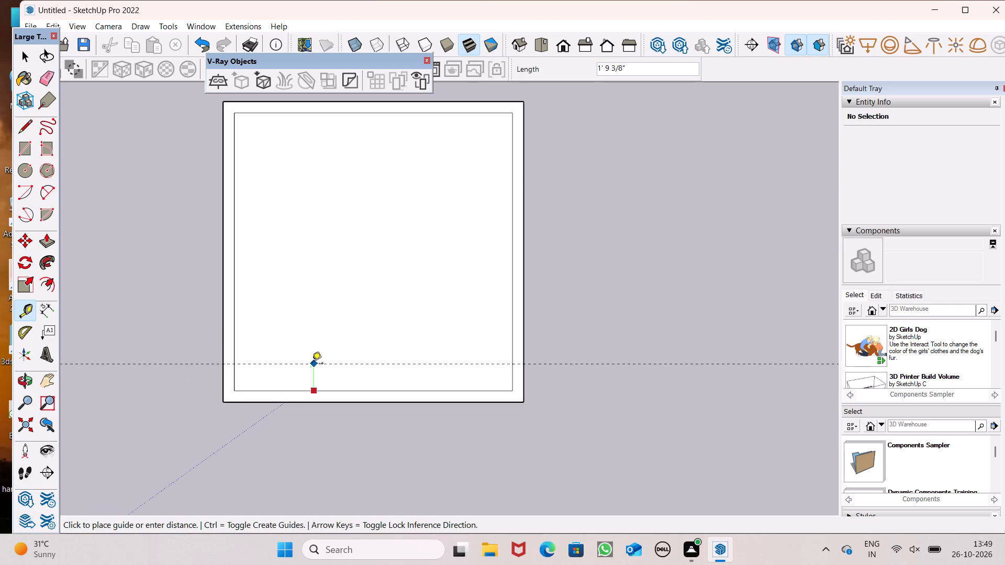
left_click(312, 364)
left_click(307, 367)
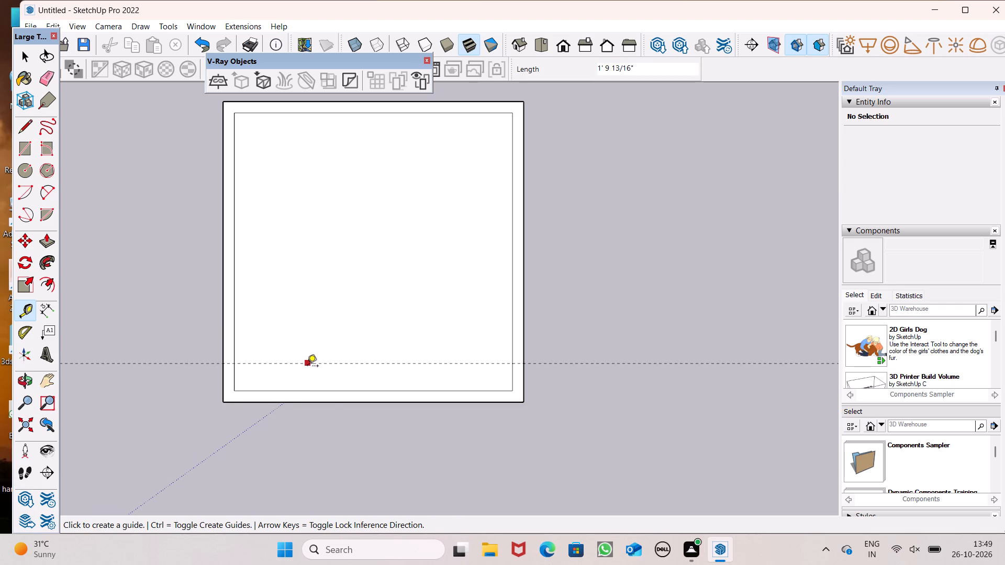
key("6")
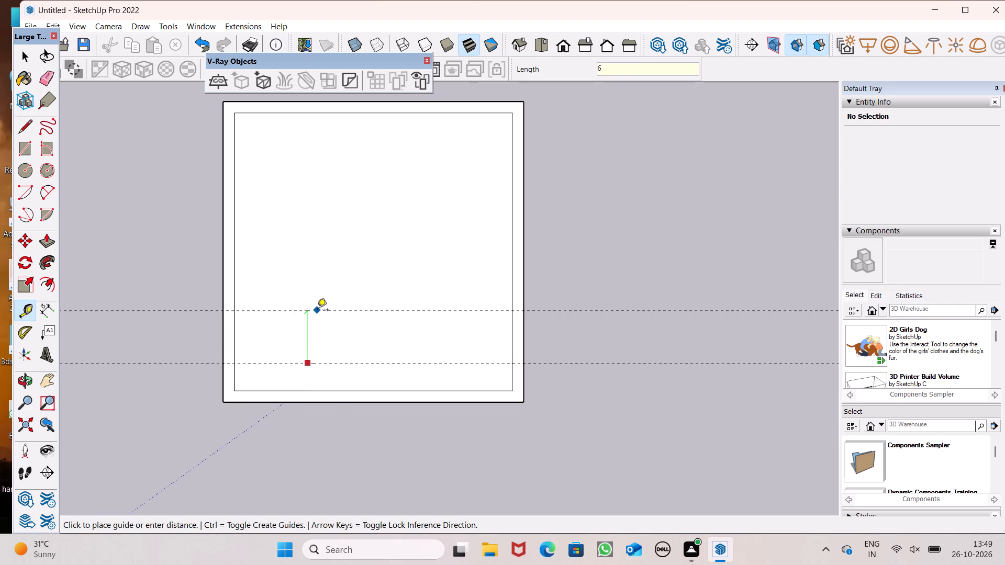
key("shift+quotedbl")
key("Return")
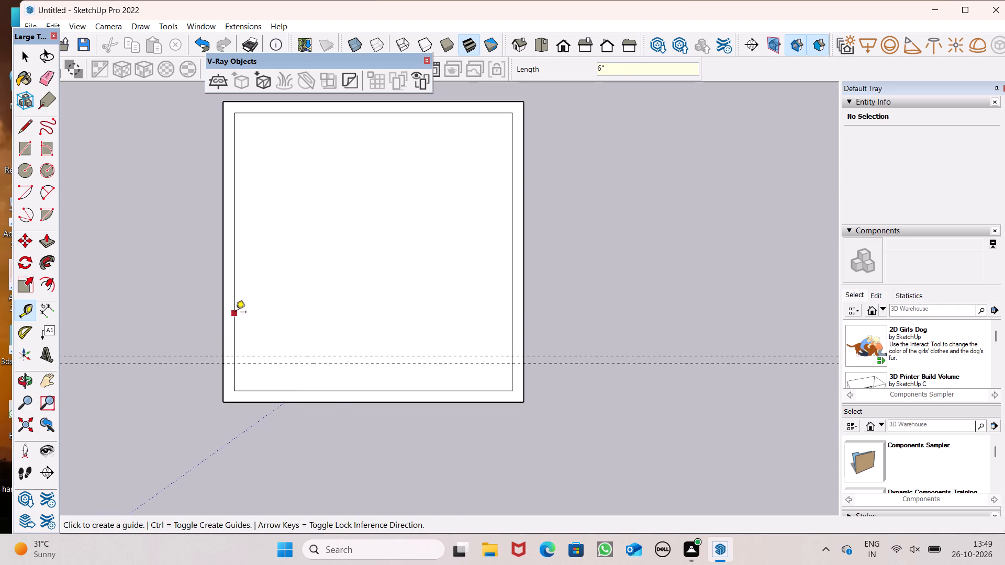
Place a guide about 7' 6" from the inner left wall line and a parallel guide 6" beyond it.
left_click(236, 312)
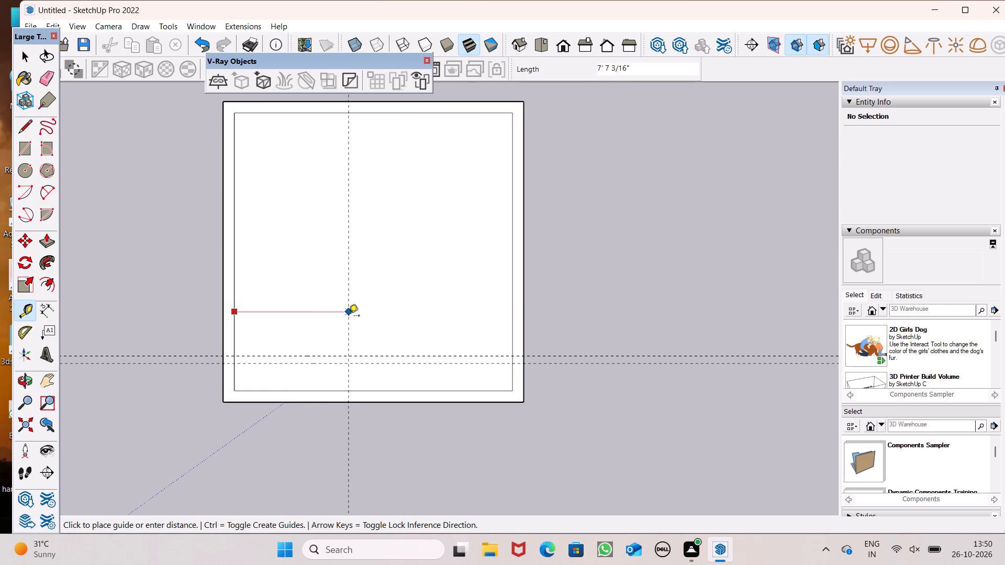
left_click(347, 320)
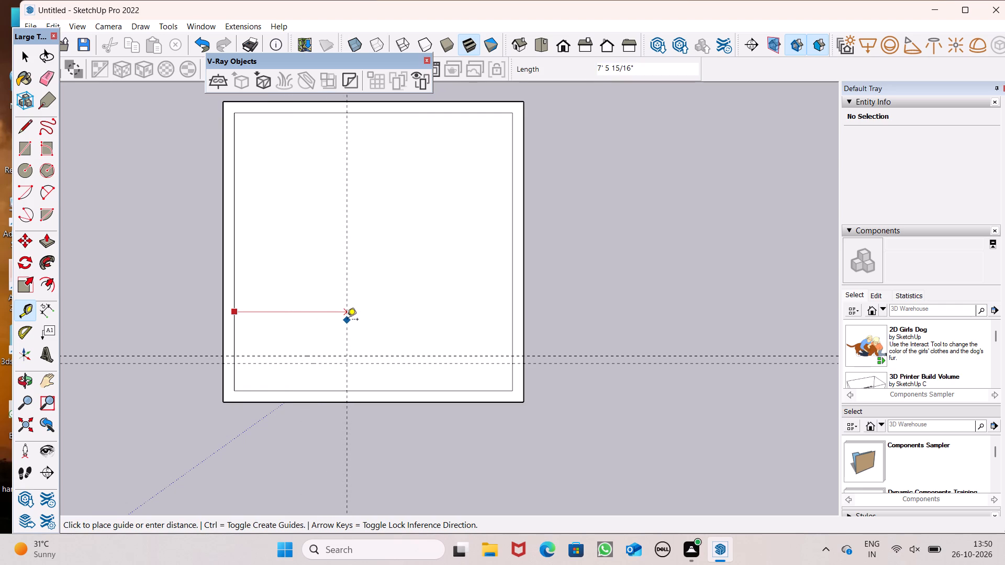
left_click(344, 321)
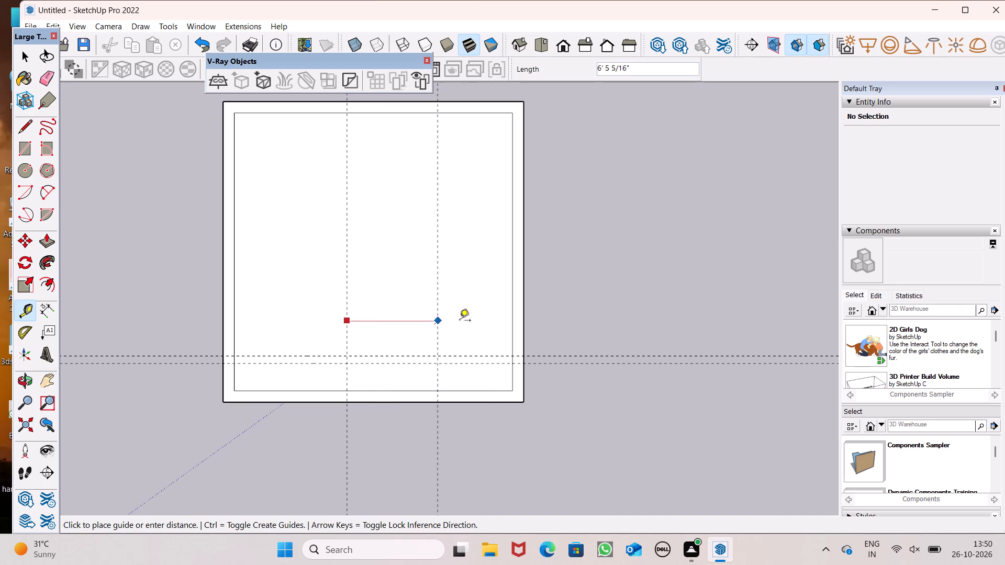
key("6")
key("shift+quotedbl")
key("Return")
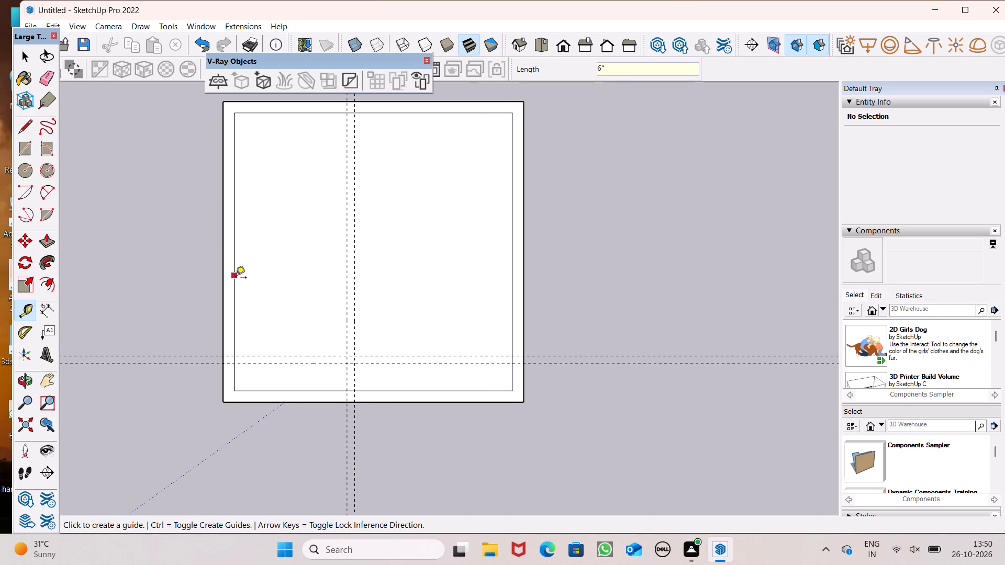
Place a guide about 4' 6" behind the rear horizontal guide and a parallel guide 6" beyond it.
left_click(397, 355)
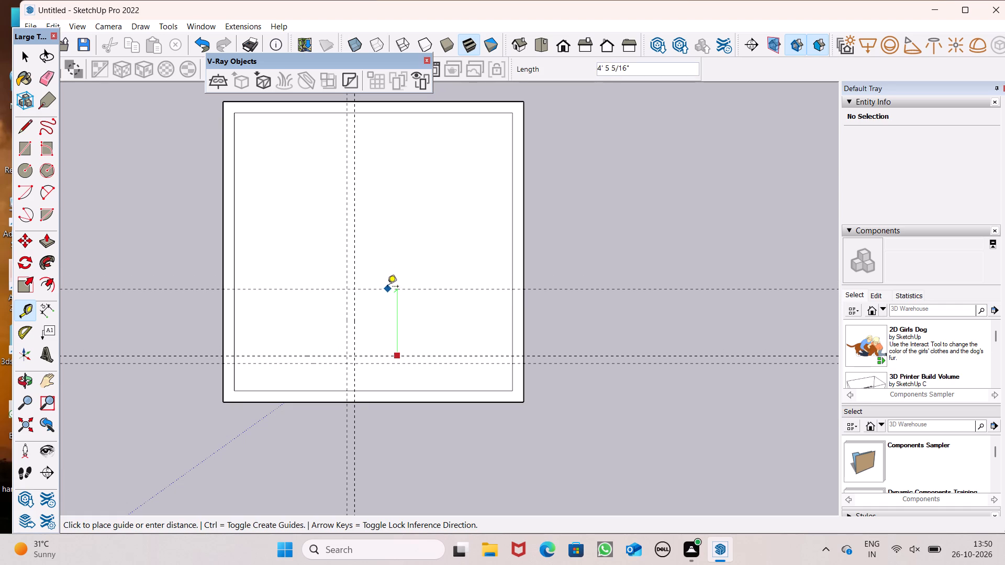
left_click(387, 287)
left_click_drag(388, 289, 393, 272)
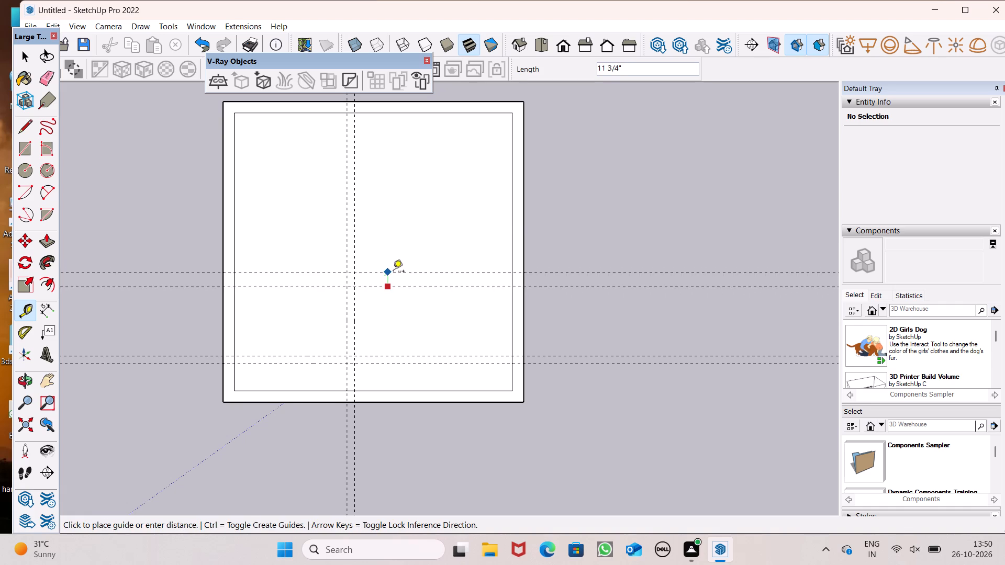
type("6\"")
key("Return")
Draw a 6" wide, about 16' 8" long rectangle between the vertical guides, from the inner back wall line to the front horizontal guide.
left_click(24, 157)
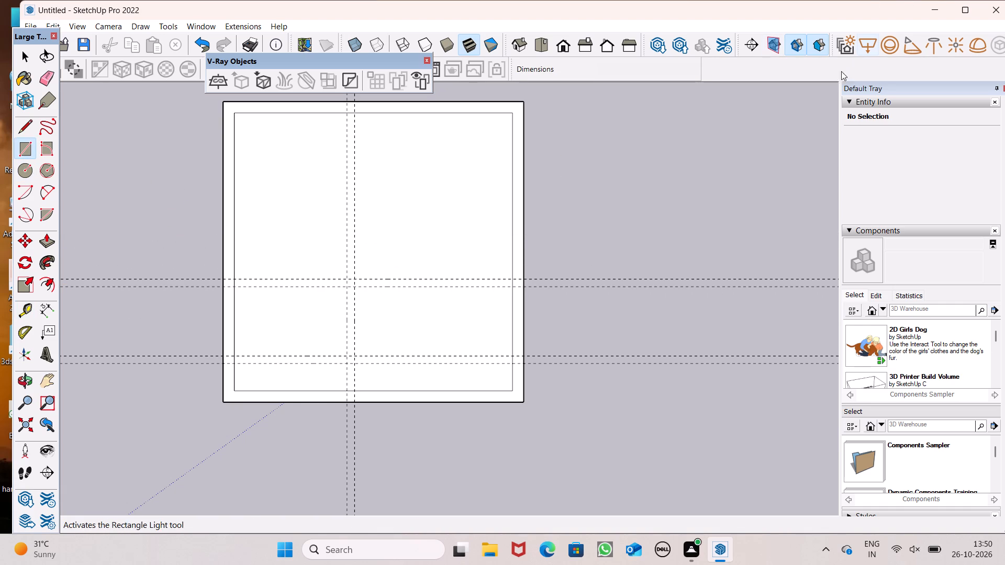
scroll(360, 111, "up", 1)
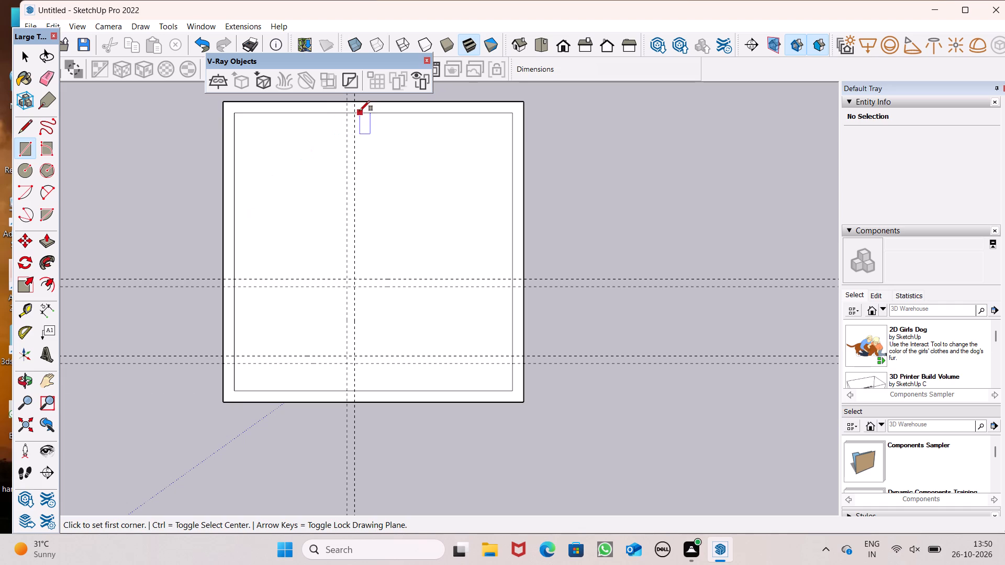
scroll(360, 111, "up", 2)
scroll(359, 111, "down", 1)
scroll(359, 111, "up", 3)
left_click(341, 117)
scroll(409, 131, "down", 6)
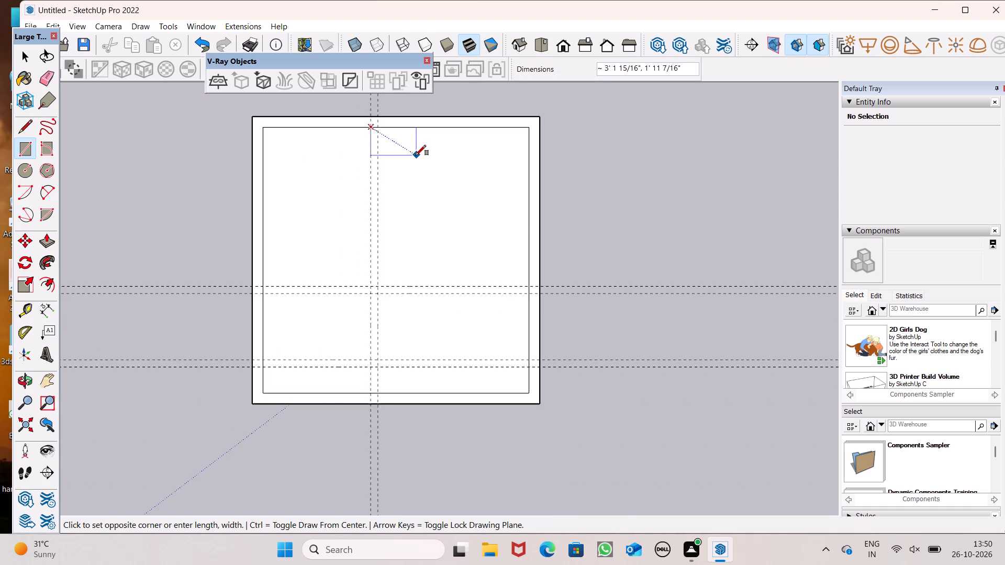
scroll(416, 155, "down", 3)
scroll(394, 344, "up", 8)
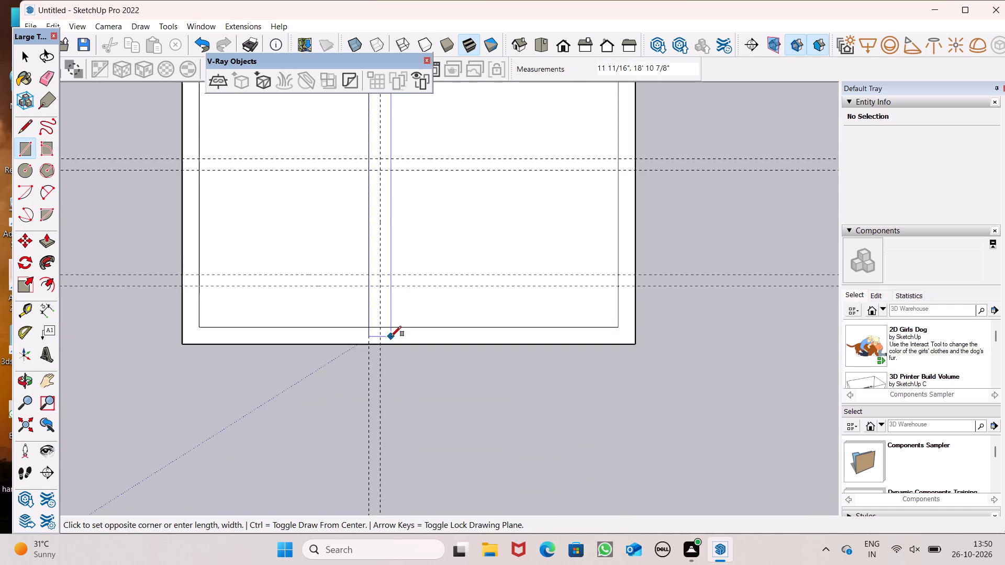
left_click(382, 277)
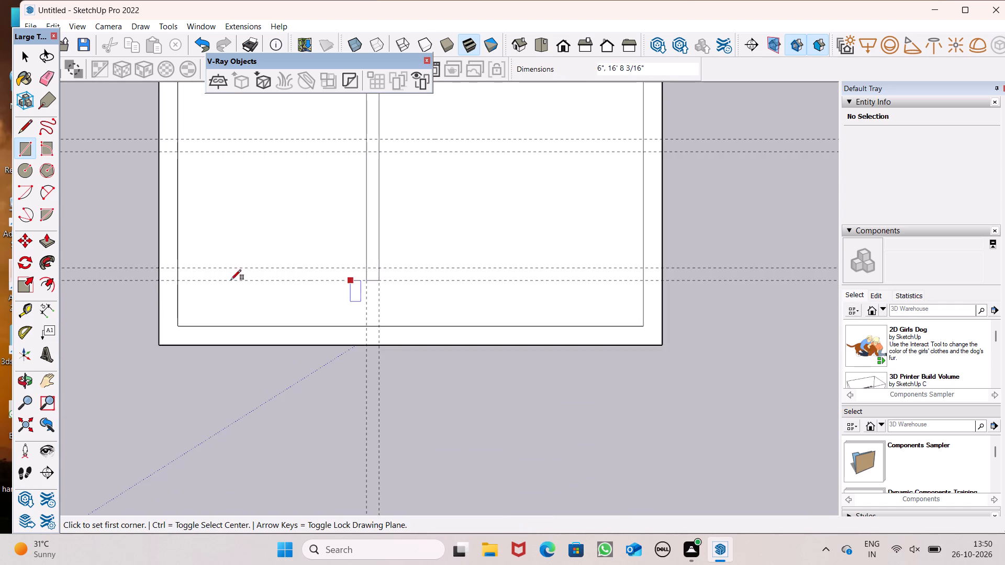
Draw a 6" wide rectangle between the front pair of guides, from the inner left wall line to the vertical partition's far edge.
left_click(180, 262)
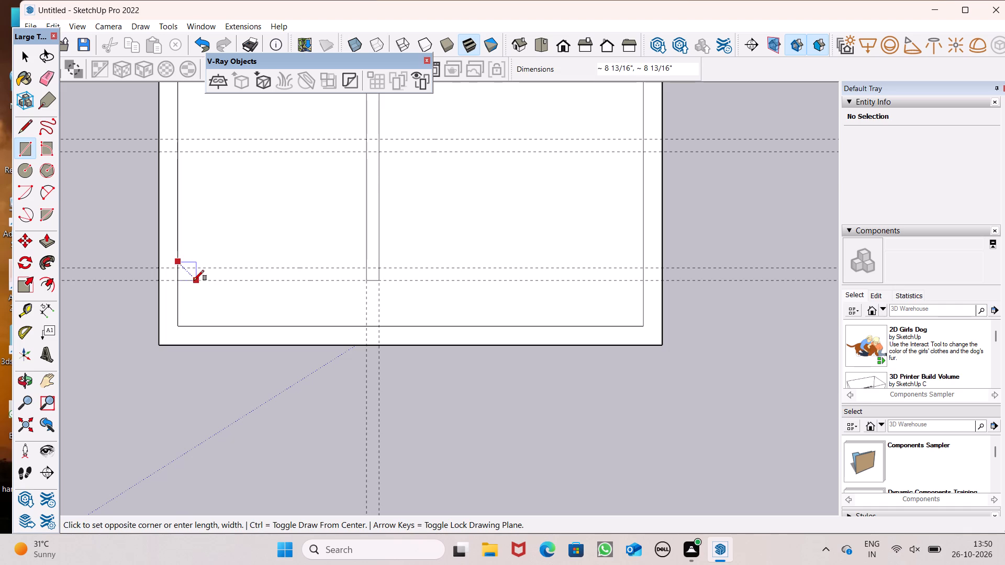
key("space")
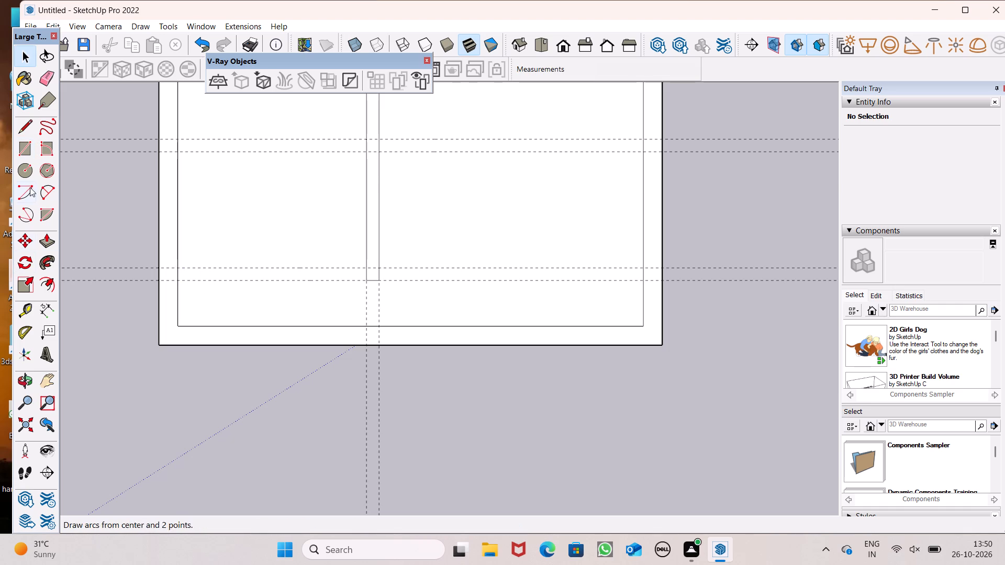
left_click(28, 152)
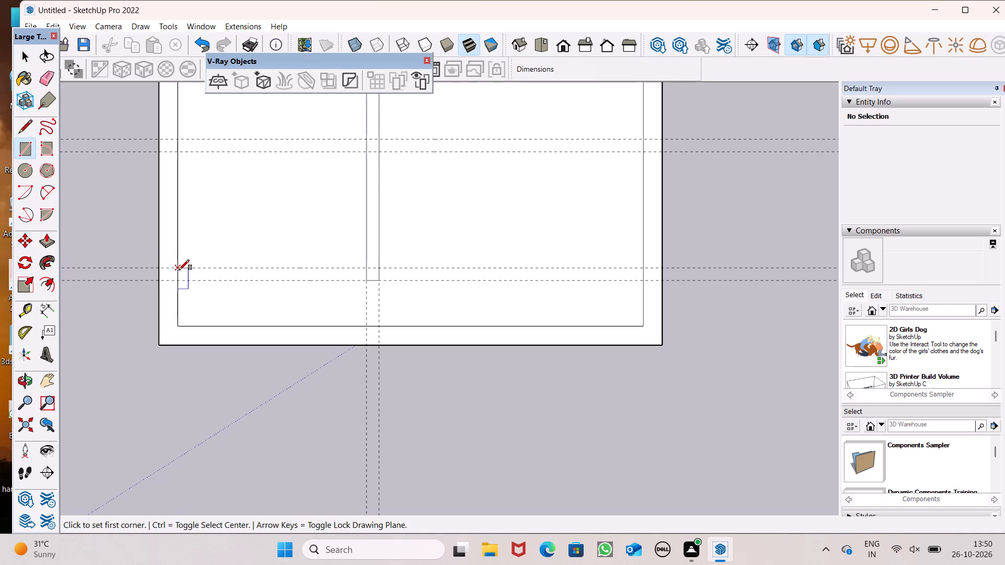
left_click(178, 270)
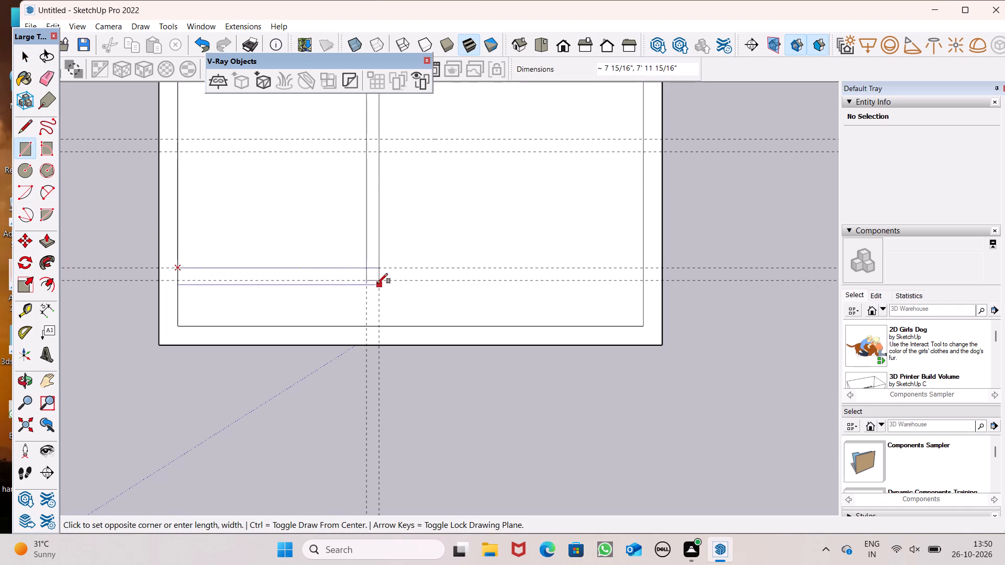
left_click(376, 280)
Draw a 6" wide rectangle between the rear pair of horizontal guides, from the vertical partition to the inner right wall line.
scroll(244, 355, "down", 3)
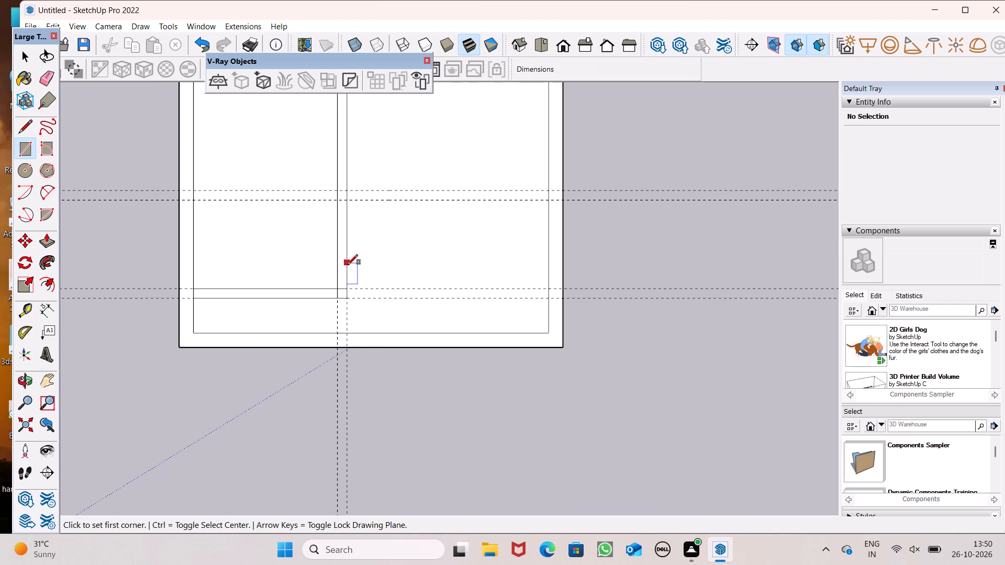
scroll(368, 198, "up", 3)
left_click(322, 188)
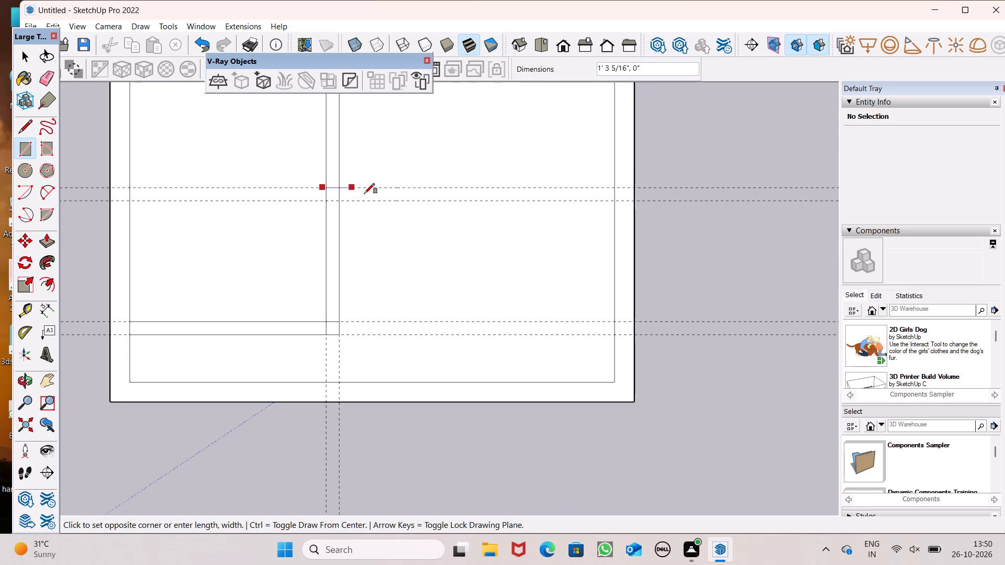
key("space")
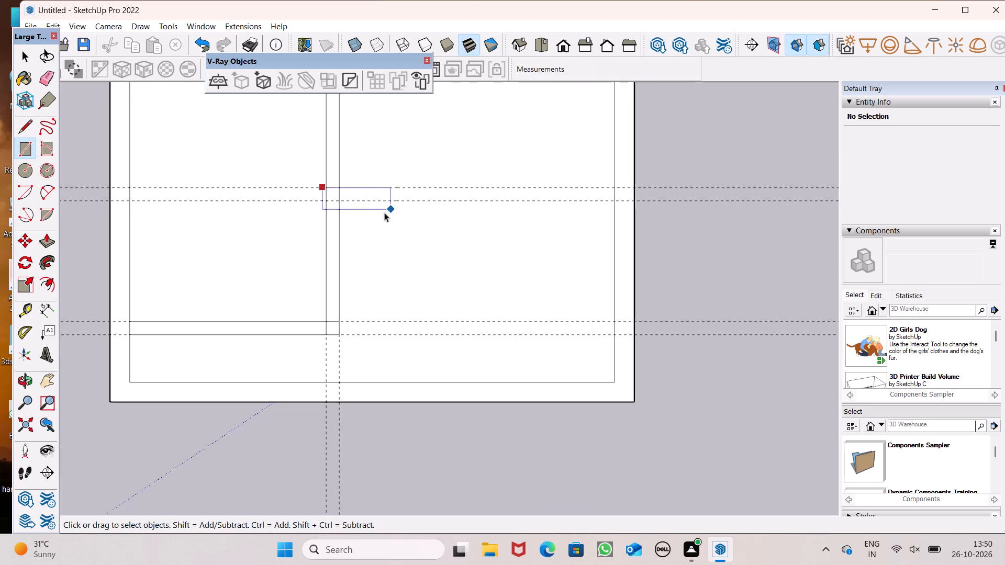
left_click(24, 153)
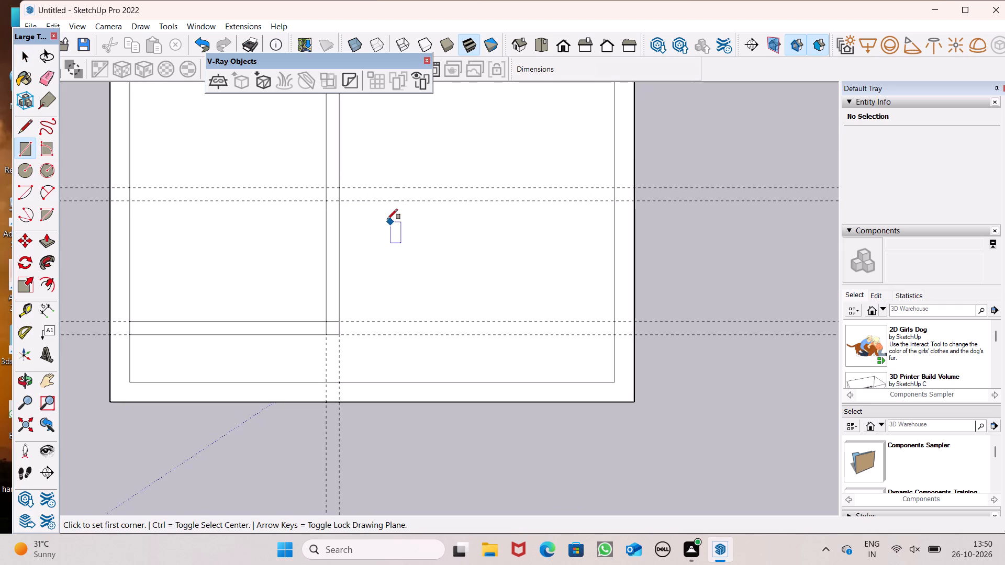
left_click(326, 189)
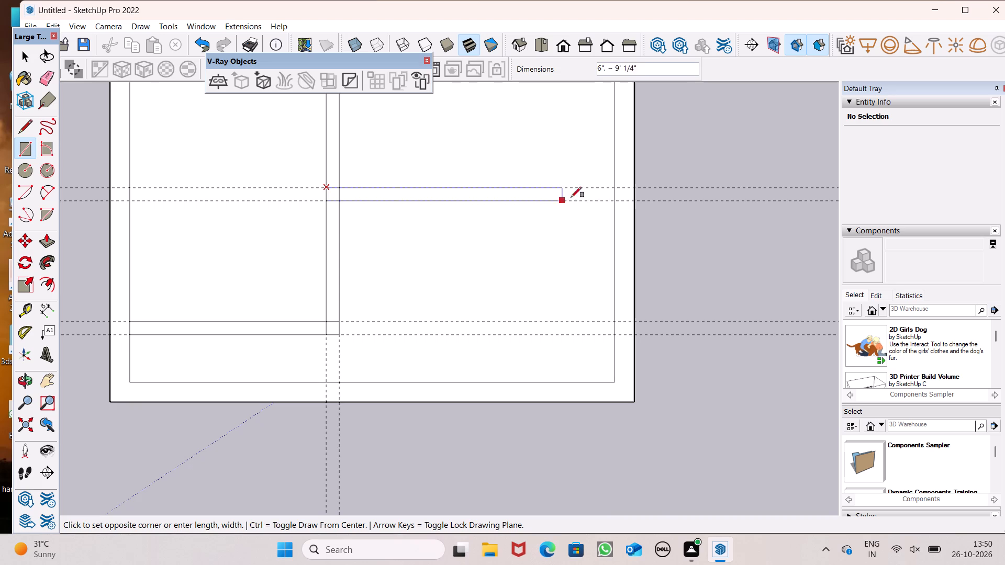
left_click(616, 200)
Erase all the vertical and horizontal construction guides around the slab.
scroll(477, 320, "down", 6)
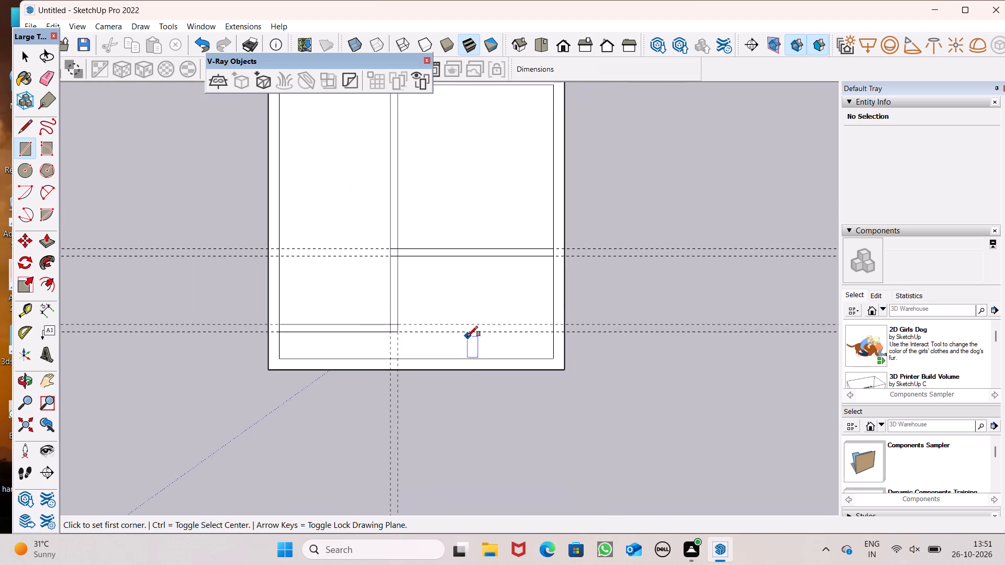
scroll(467, 339, "down", 3)
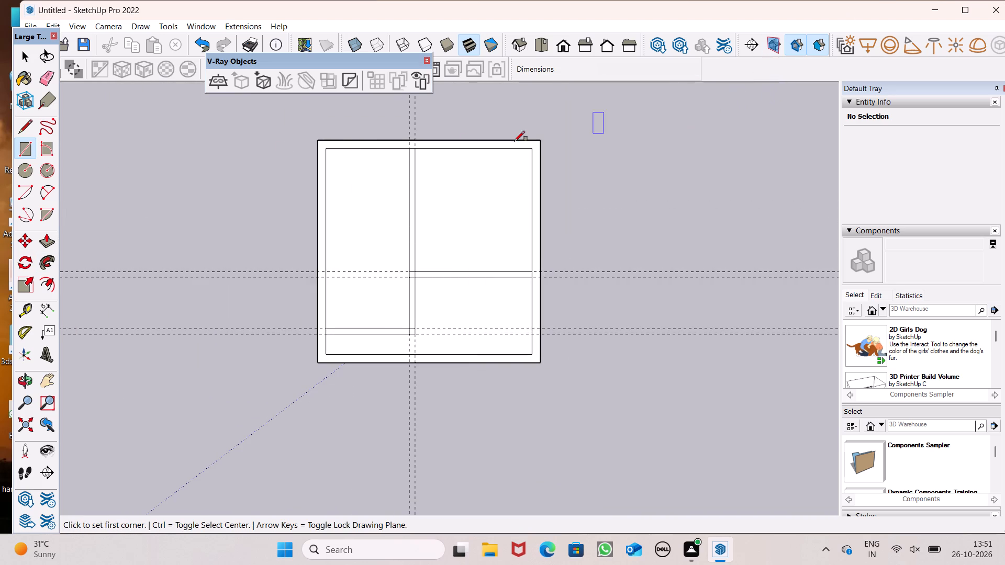
left_click(55, 77)
left_click_drag(439, 111, 435, 114)
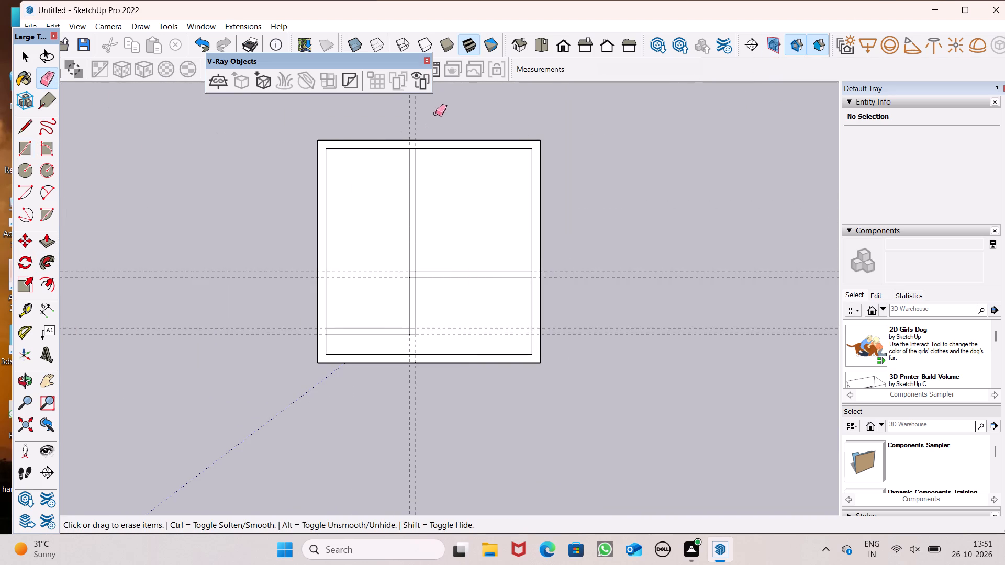
left_click_drag(435, 114, 405, 117)
left_click(405, 121)
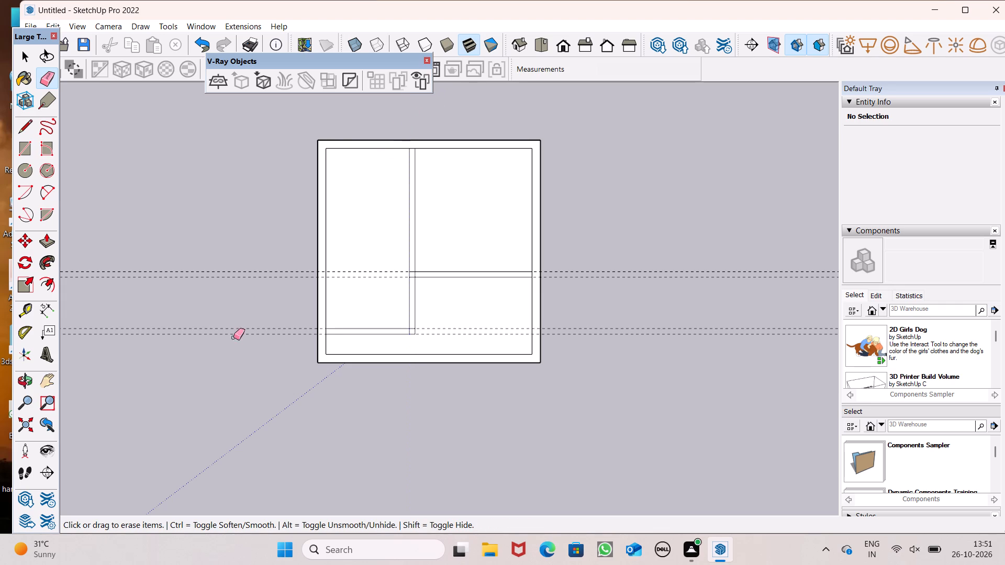
left_click_drag(293, 257, 281, 335)
left_click_drag(286, 258, 283, 285)
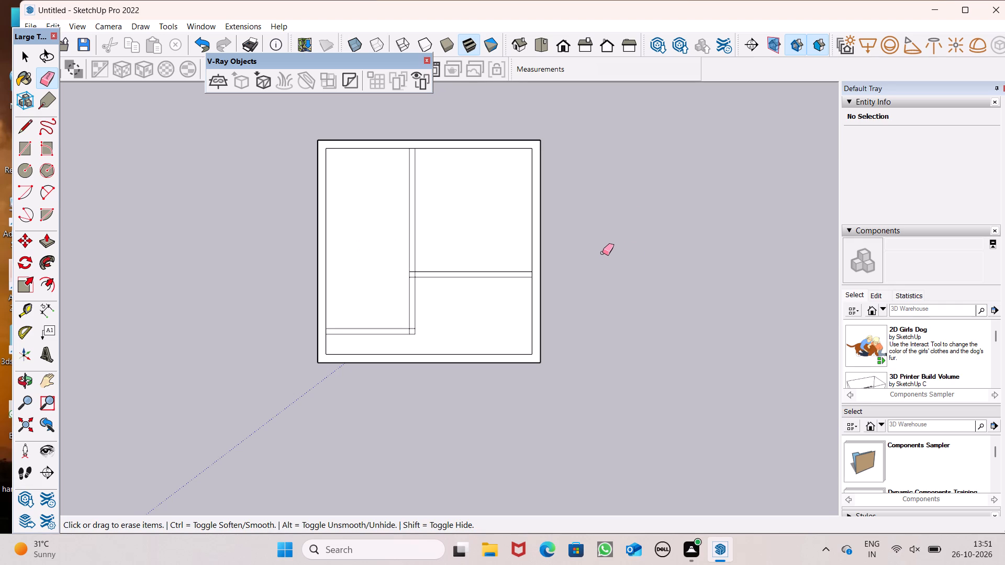
Erase the overlapping lines where the vertical partition meets the front partition and the right-hand partition.
scroll(537, 279, "up", 1)
scroll(385, 295, "up", 8)
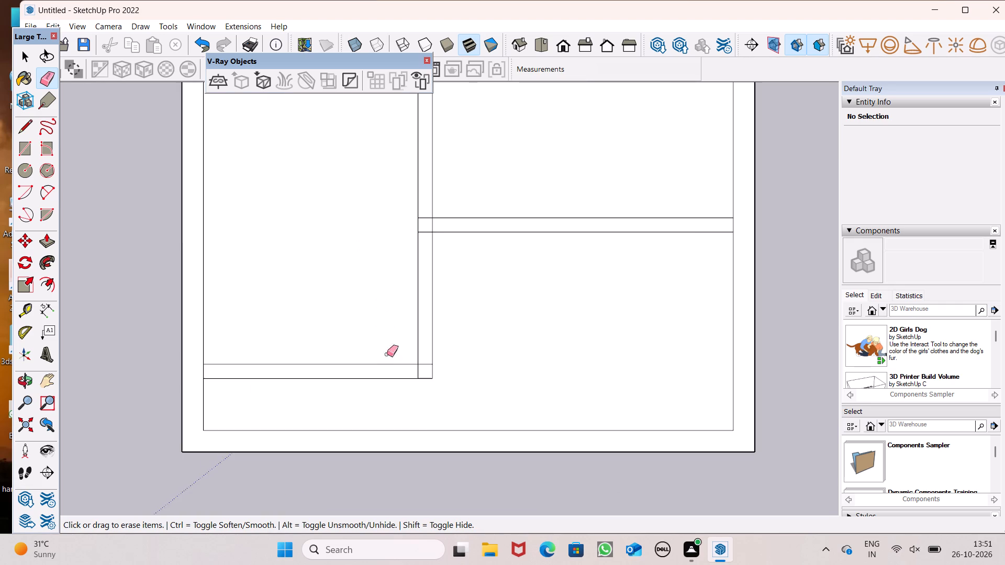
scroll(422, 442, "up", 3)
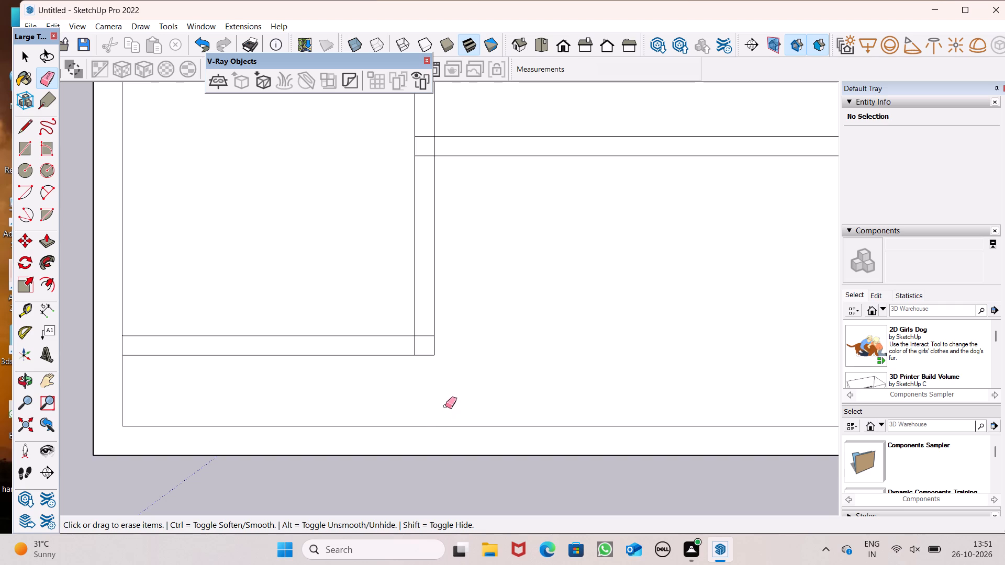
scroll(432, 364, "up", 5)
left_click_drag(415, 309, 397, 338)
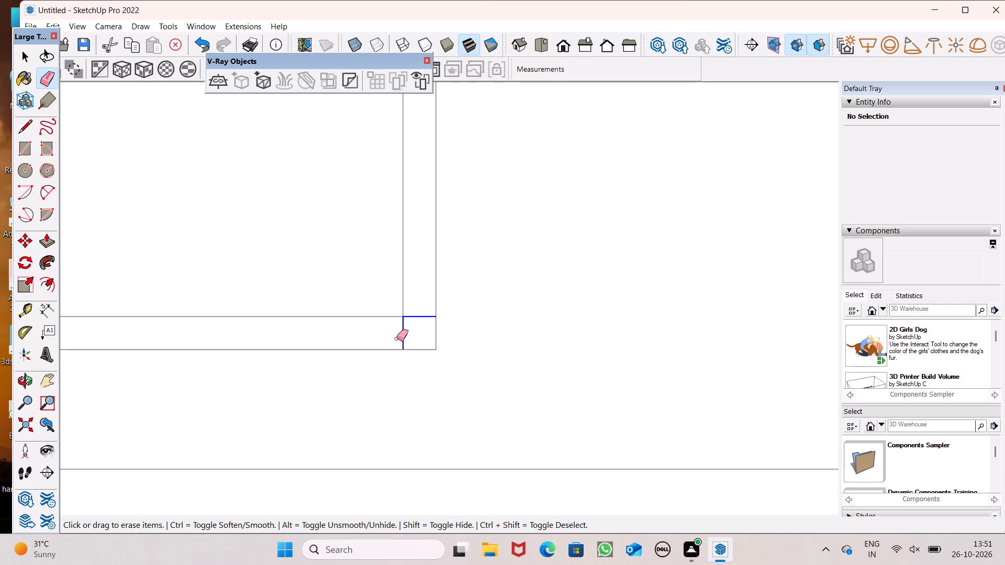
left_click_drag(397, 338, 393, 338)
scroll(388, 377, "down", 6)
scroll(354, 412, "down", 2)
scroll(483, 89, "up", 5)
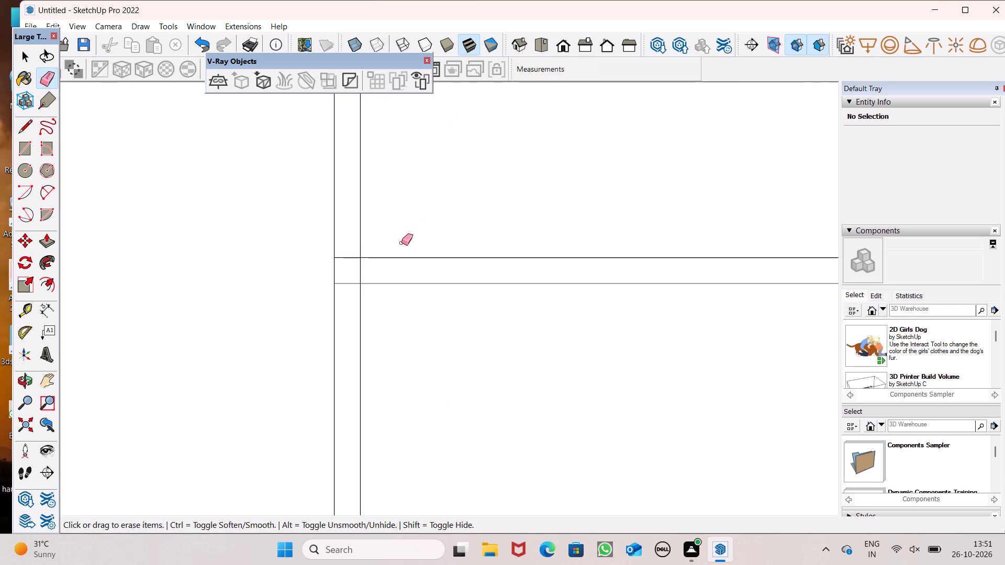
scroll(379, 270, "up", 5)
left_click_drag(333, 236, 351, 270)
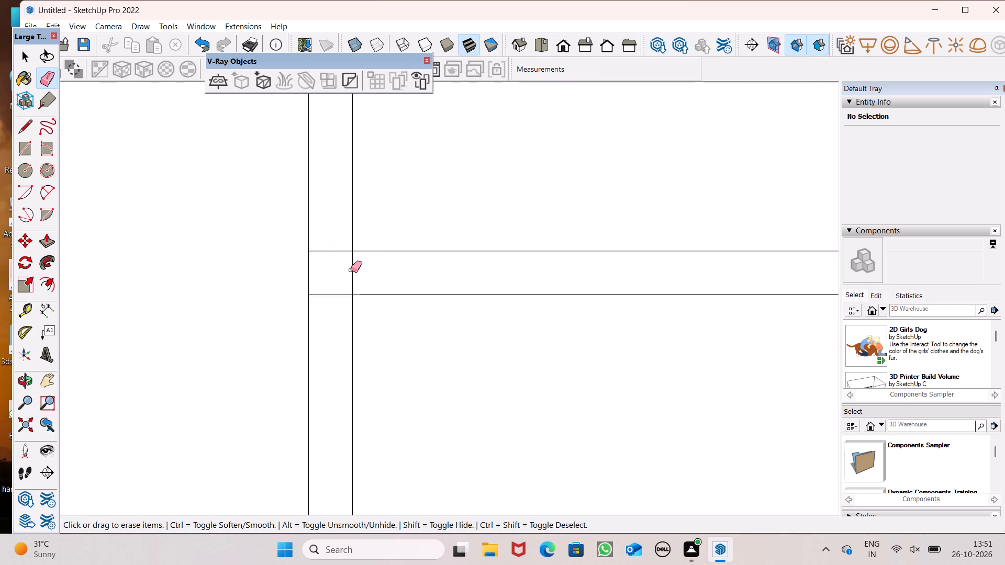
left_click_drag(351, 270, 333, 304)
Erase the short line segments separating the partitions from the outer wall at the right, back and left junctions.
scroll(280, 221, "down", 7)
scroll(266, 267, "down", 4)
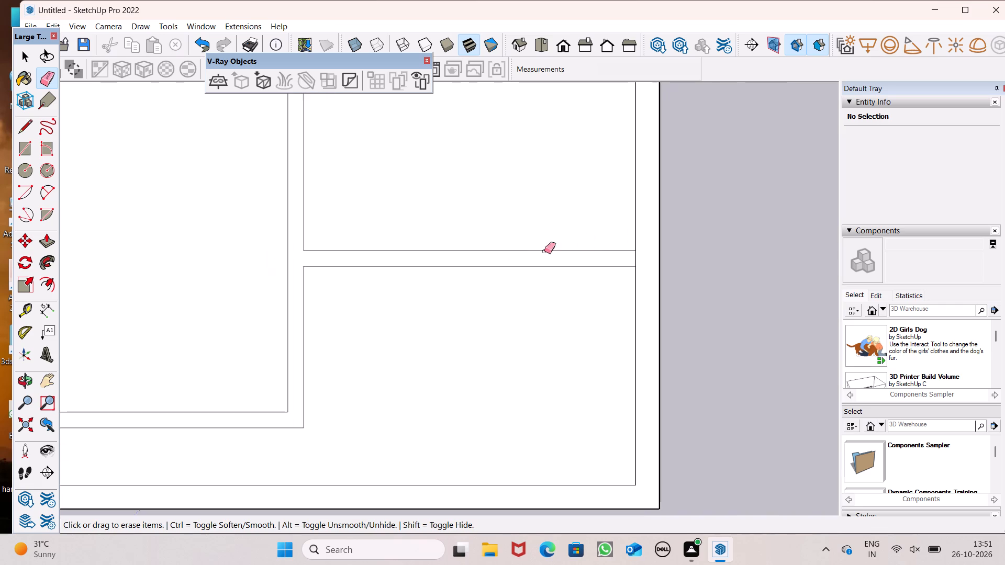
scroll(632, 244, "up", 4)
left_click_drag(638, 261, 632, 265)
scroll(633, 208, "down", 6)
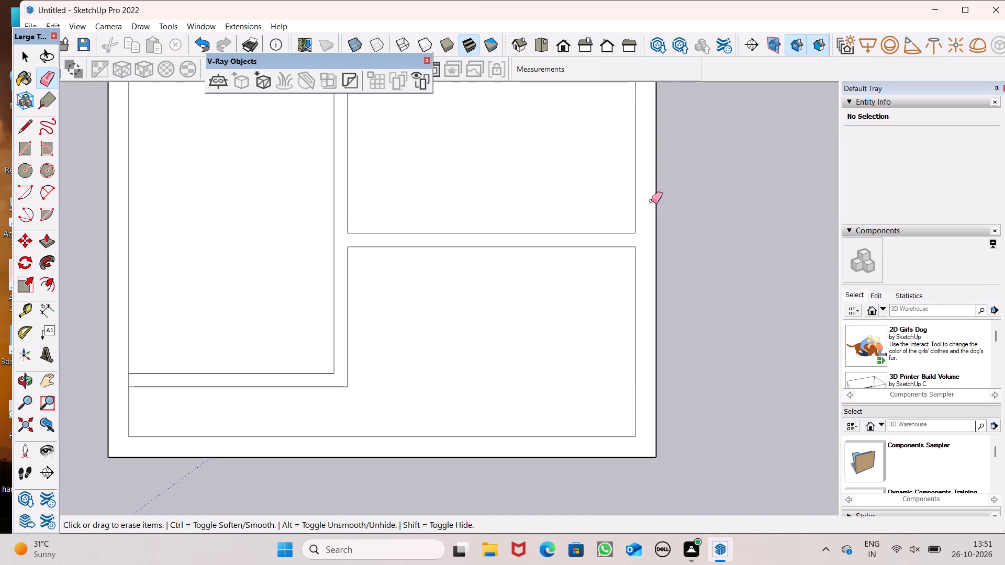
scroll(651, 201, "down", 4)
scroll(567, 239, "down", 1)
scroll(551, 297, "down", 3)
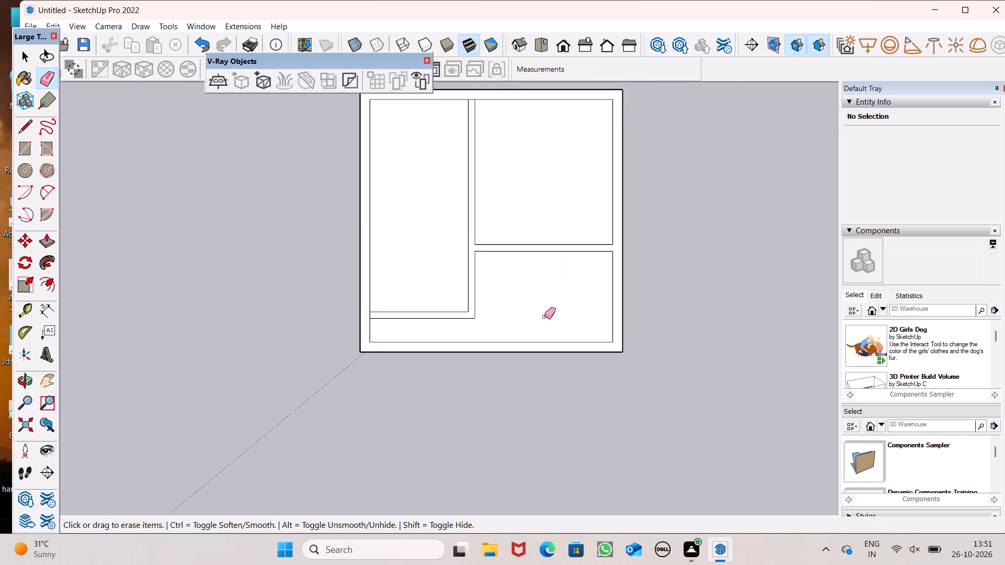
scroll(538, 325, "down", 4)
scroll(508, 167, "up", 8)
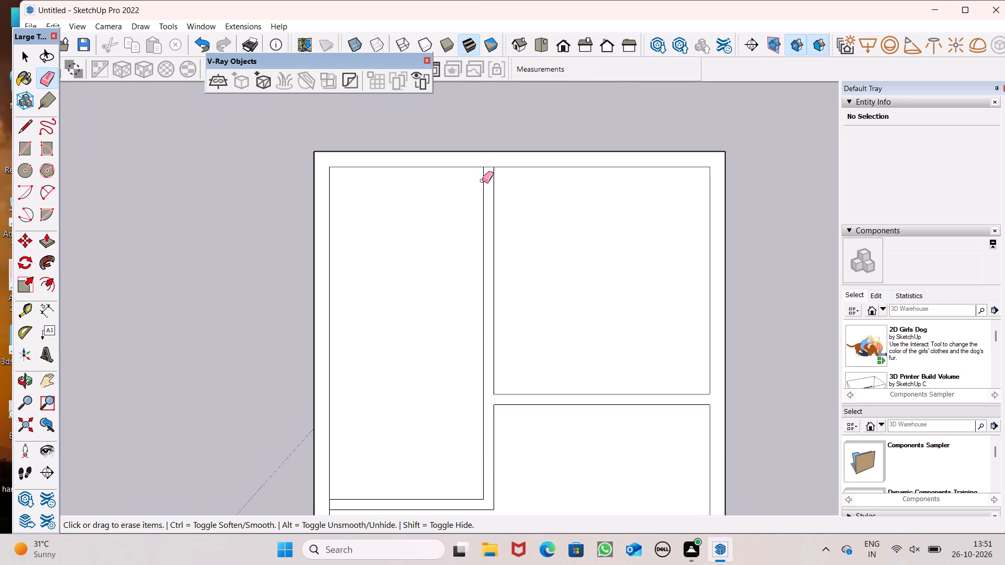
scroll(489, 184, "up", 2)
left_click(487, 160)
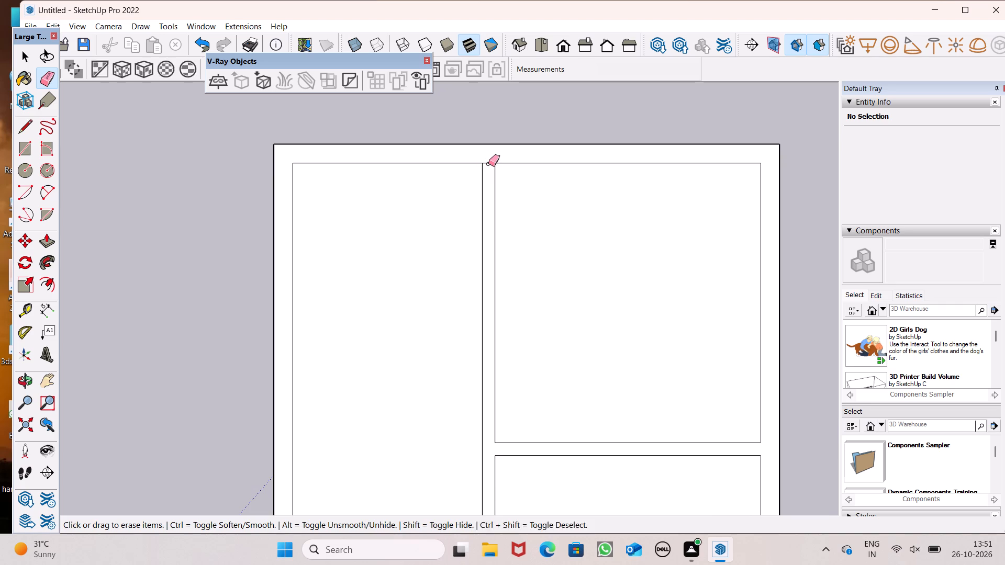
scroll(495, 140, "down", 7)
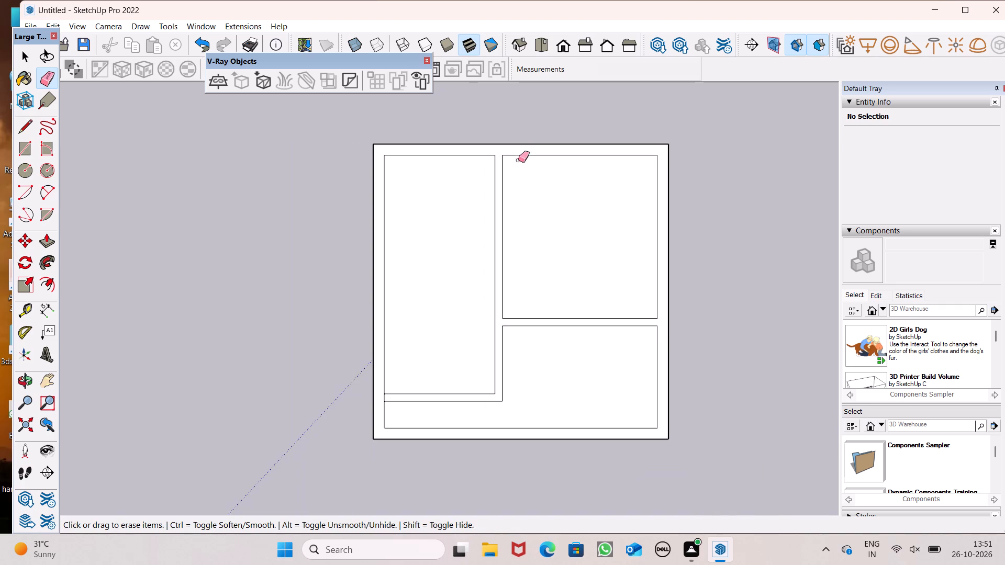
scroll(551, 186, "down", 2)
scroll(464, 361, "up", 5)
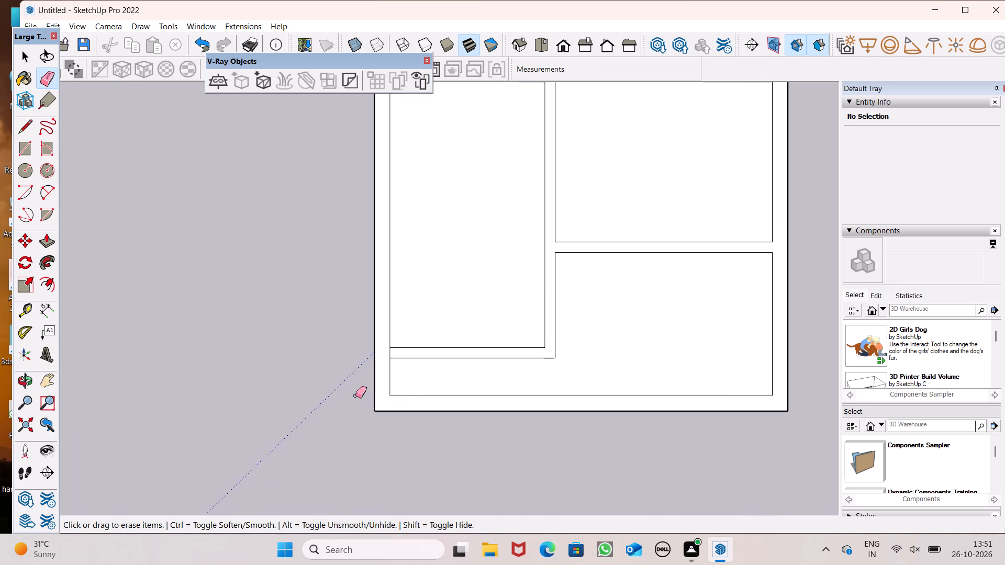
scroll(404, 379, "up", 5)
left_click_drag(379, 338, 393, 334)
Draw a 9" line from the inner front-right wall corner straight out to the slab's front edge.
scroll(352, 346, "down", 5)
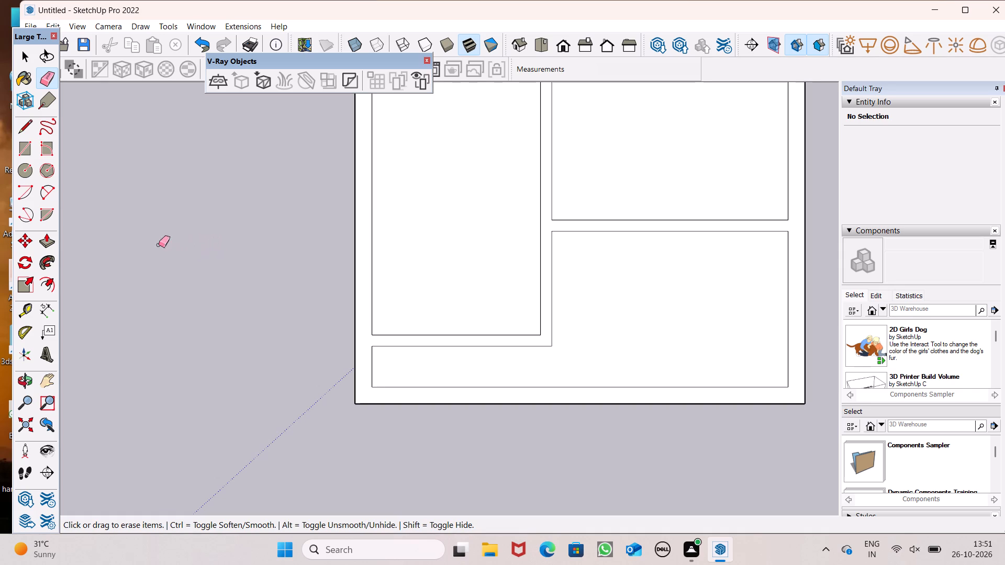
left_click(27, 119)
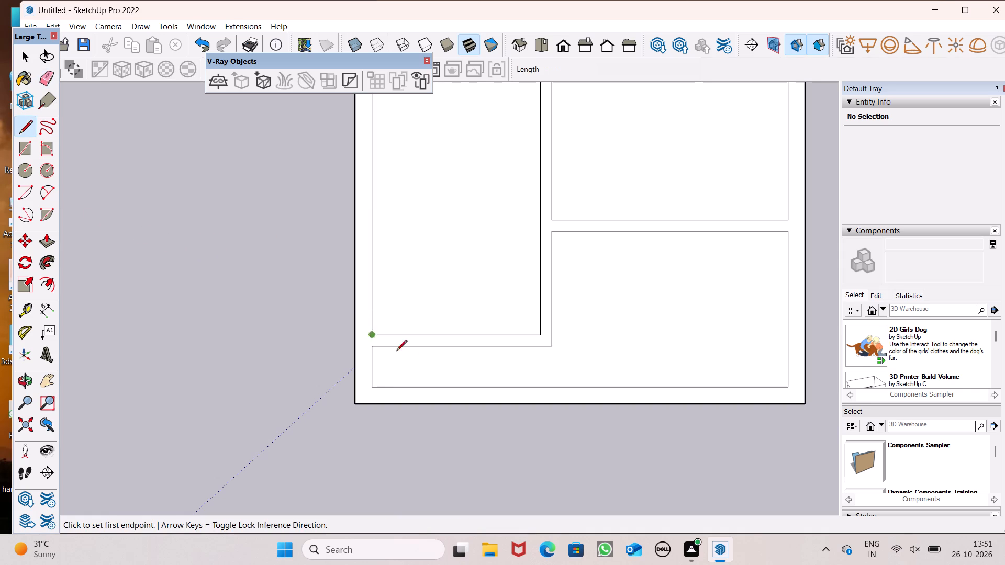
scroll(401, 340, "down", 1)
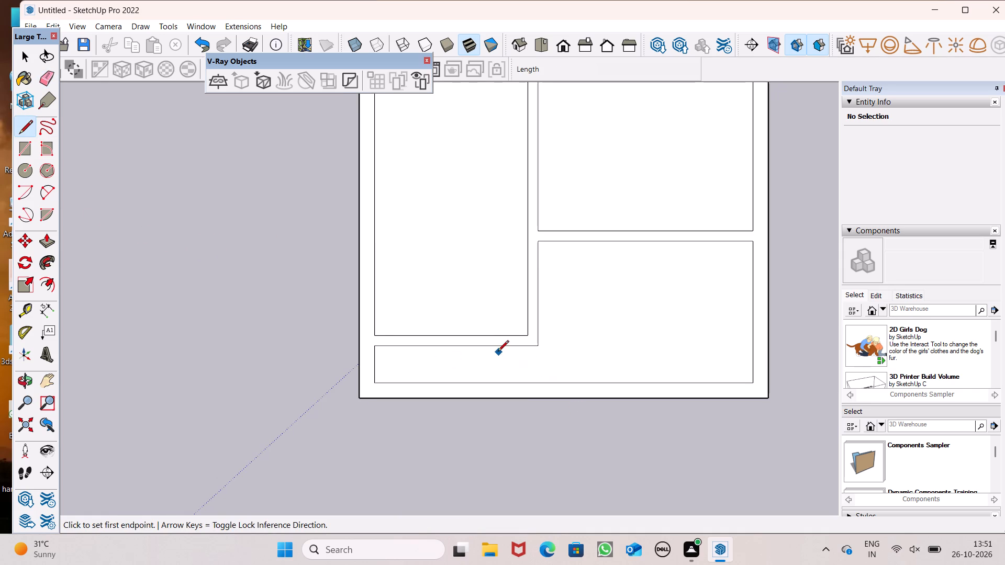
scroll(498, 352, "down", 1)
scroll(724, 431, "up", 4)
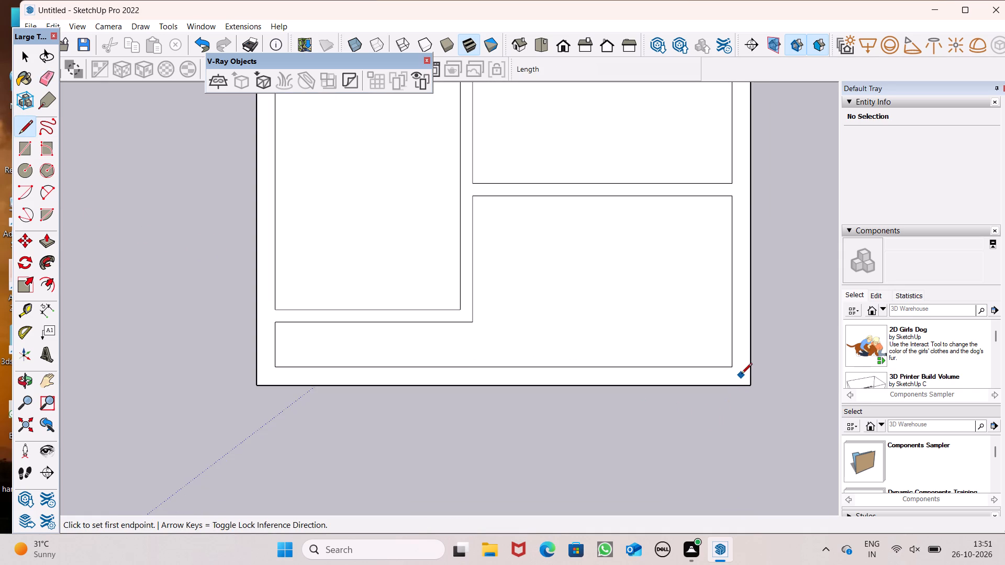
scroll(741, 375, "up", 4)
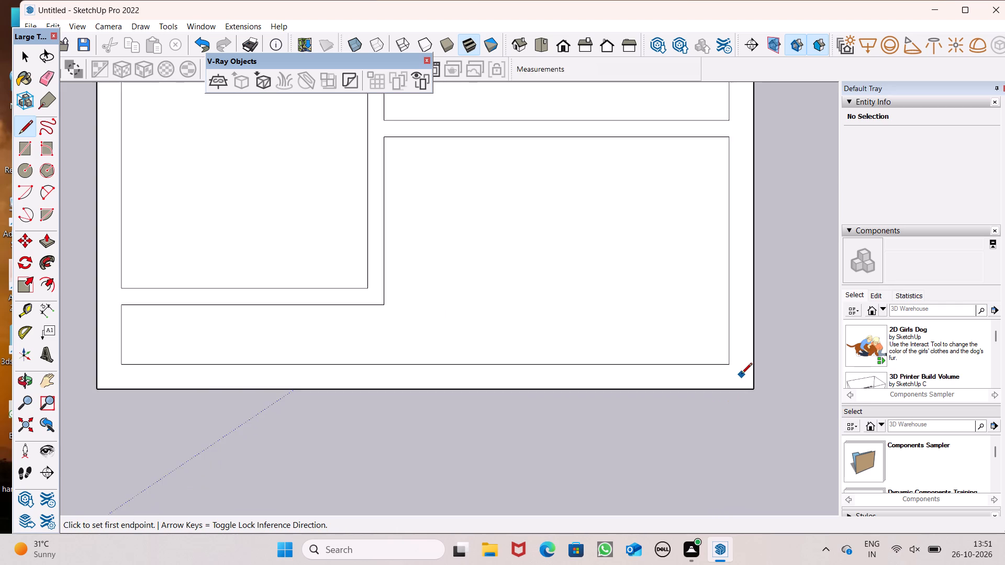
scroll(730, 365, "up", 3)
left_click(730, 365)
scroll(727, 379, "up", 2)
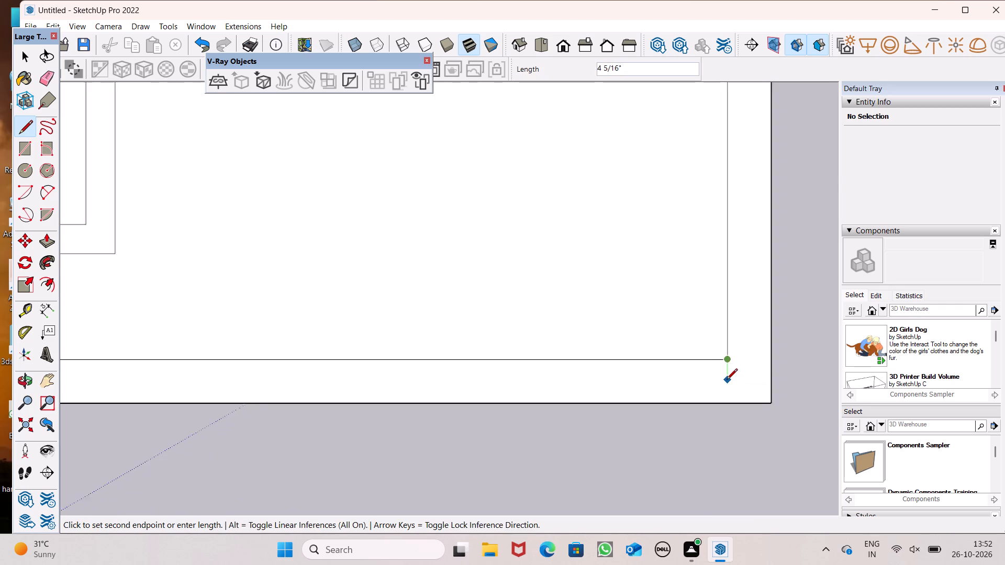
scroll(727, 380, "up", 1)
left_click(723, 405)
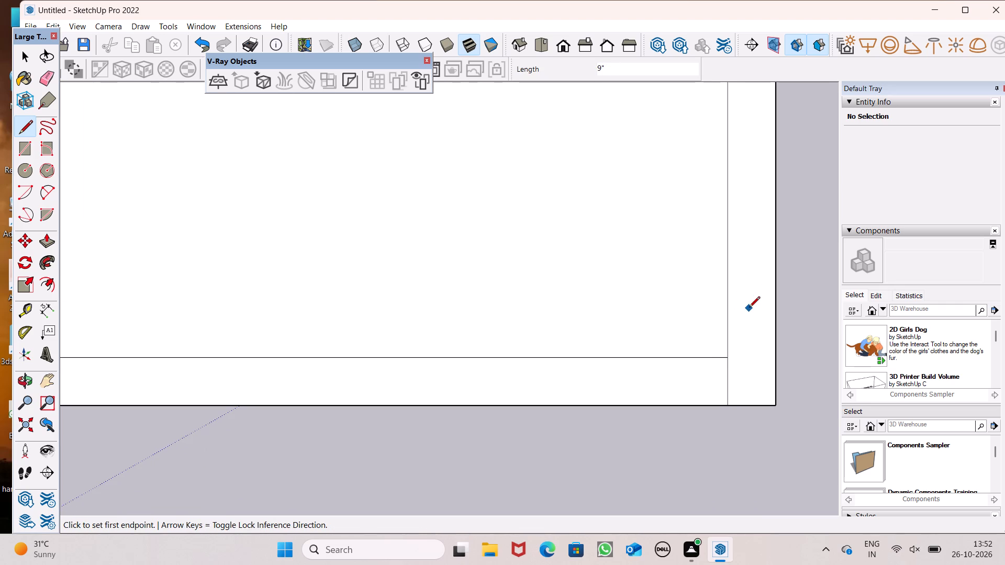
Draw a 9" line from the inner front-left wall corner straight out to the slab's front edge.
scroll(731, 320, "down", 2)
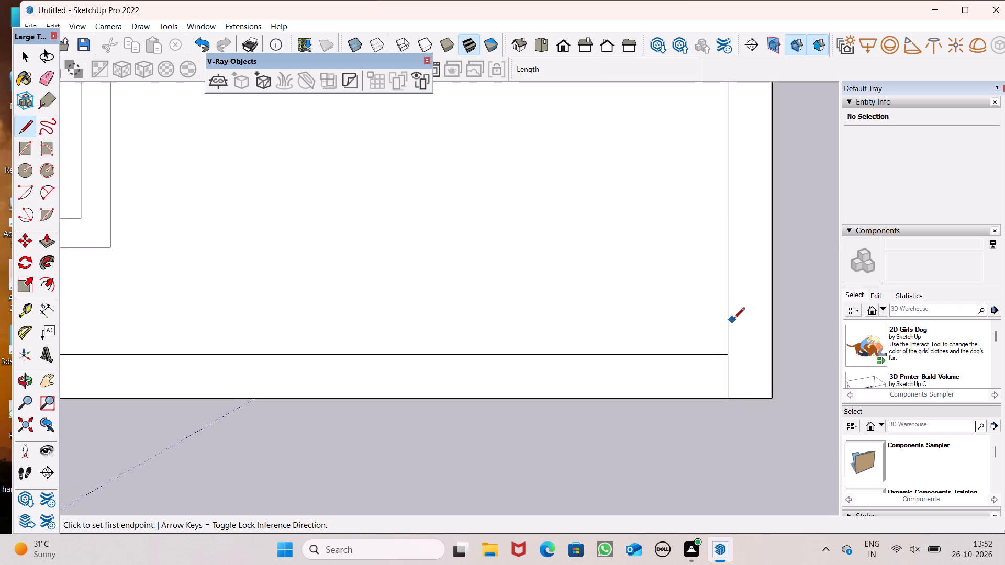
scroll(734, 319, "down", 15)
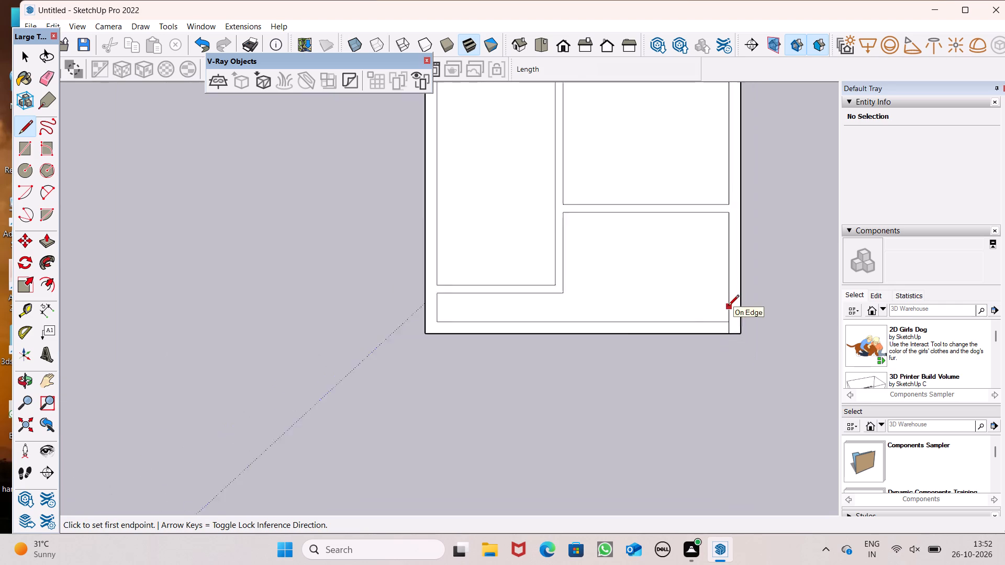
scroll(438, 313, "up", 5)
scroll(482, 334, "up", 5)
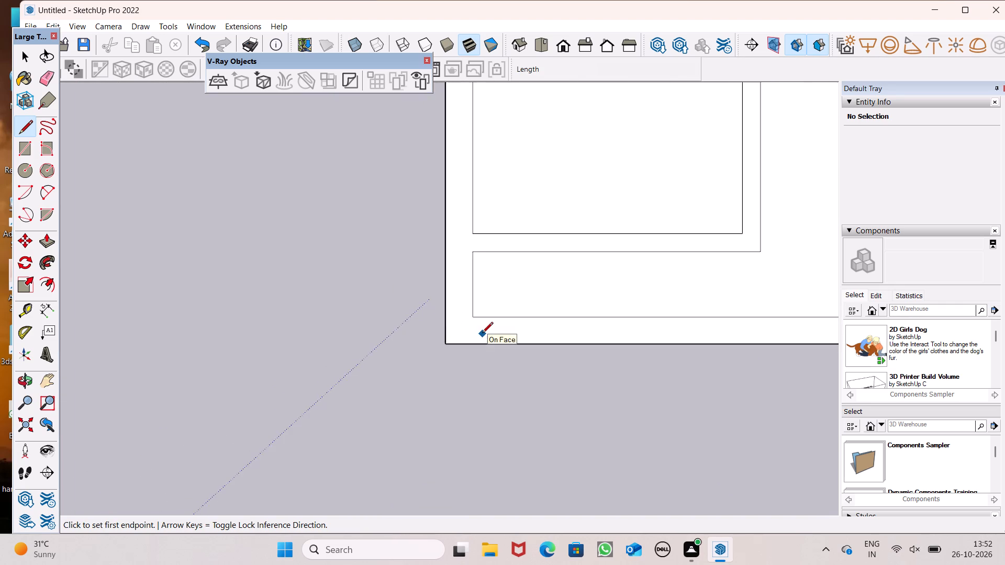
scroll(478, 333, "up", 6)
left_click(463, 298)
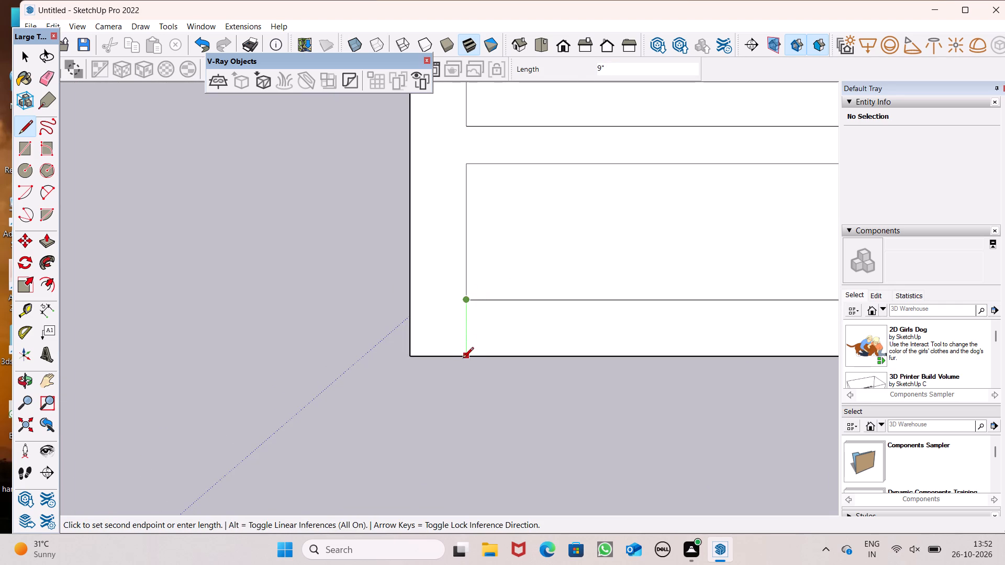
left_click(463, 359)
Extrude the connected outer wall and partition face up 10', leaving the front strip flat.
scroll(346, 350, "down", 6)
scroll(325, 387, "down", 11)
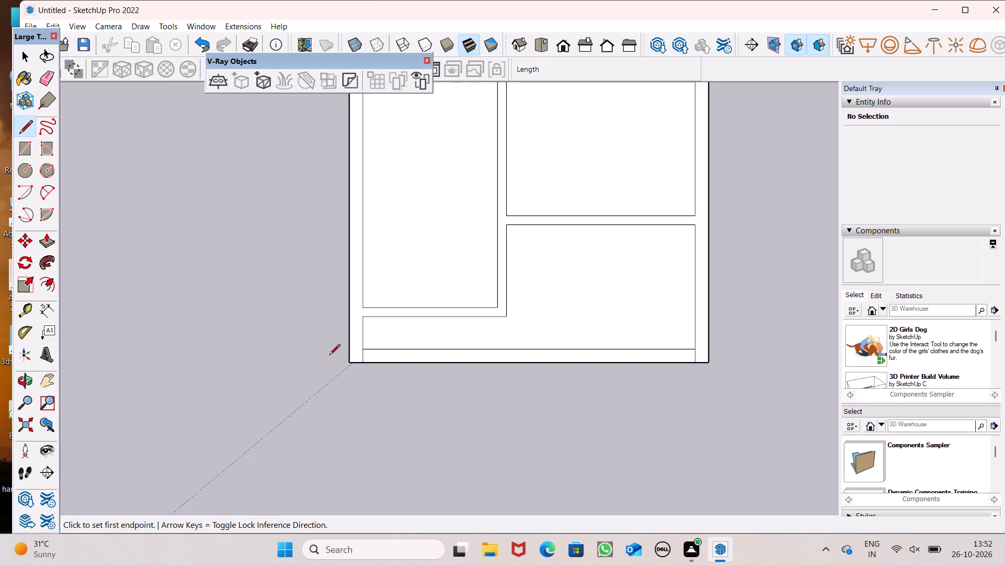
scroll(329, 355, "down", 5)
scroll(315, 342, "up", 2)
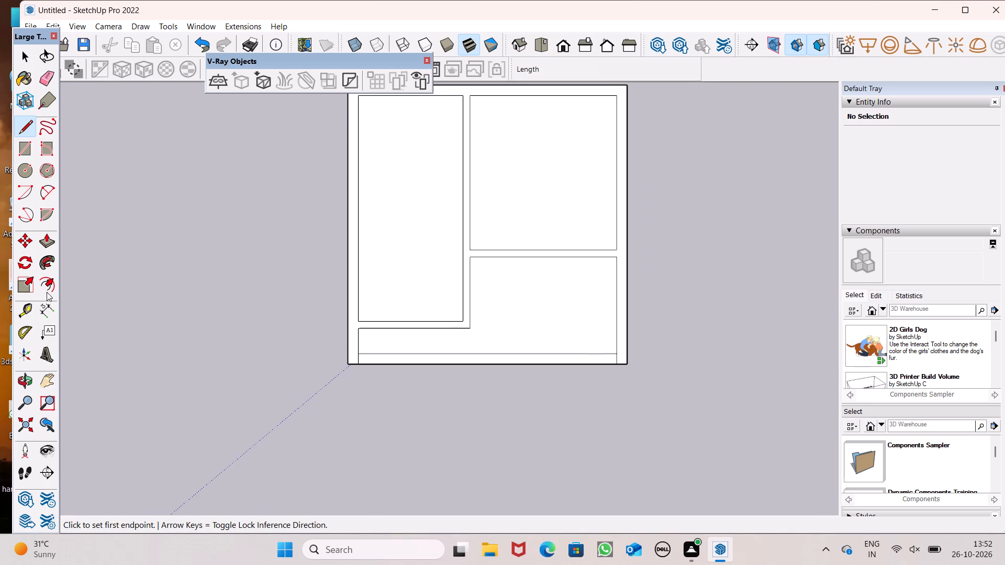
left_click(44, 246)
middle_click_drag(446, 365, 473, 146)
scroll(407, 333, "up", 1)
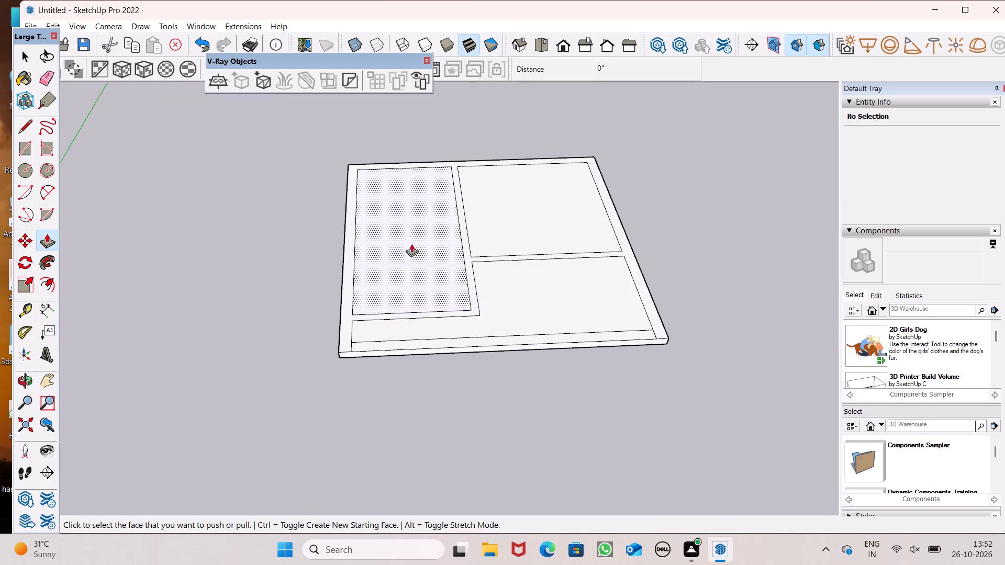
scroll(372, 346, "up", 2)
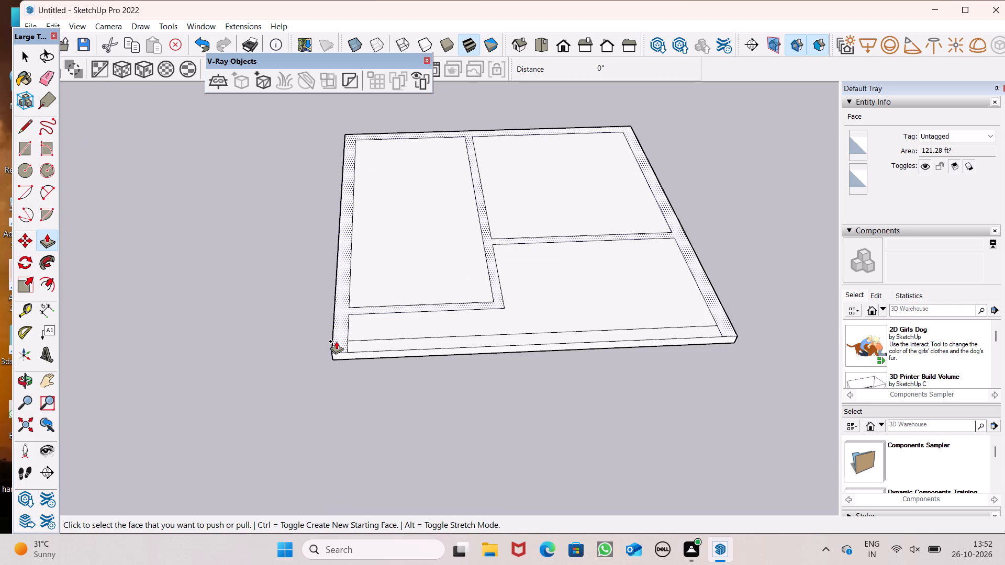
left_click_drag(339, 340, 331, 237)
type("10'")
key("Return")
Measure the height of the front-left wall end with the Dimension tool, without placing a dimension.
scroll(321, 267, "down", 3)
middle_click_drag(533, 371, 476, 157)
scroll(457, 275, "down", 3)
middle_click_drag(520, 332, 635, 392)
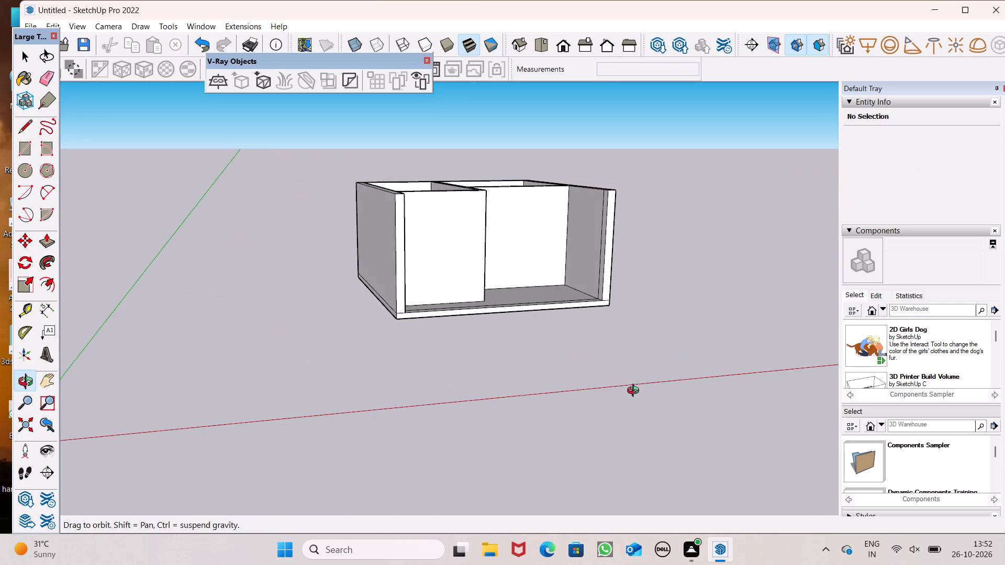
middle_click_drag(635, 392, 637, 392)
key("space")
scroll(495, 290, "up", 2)
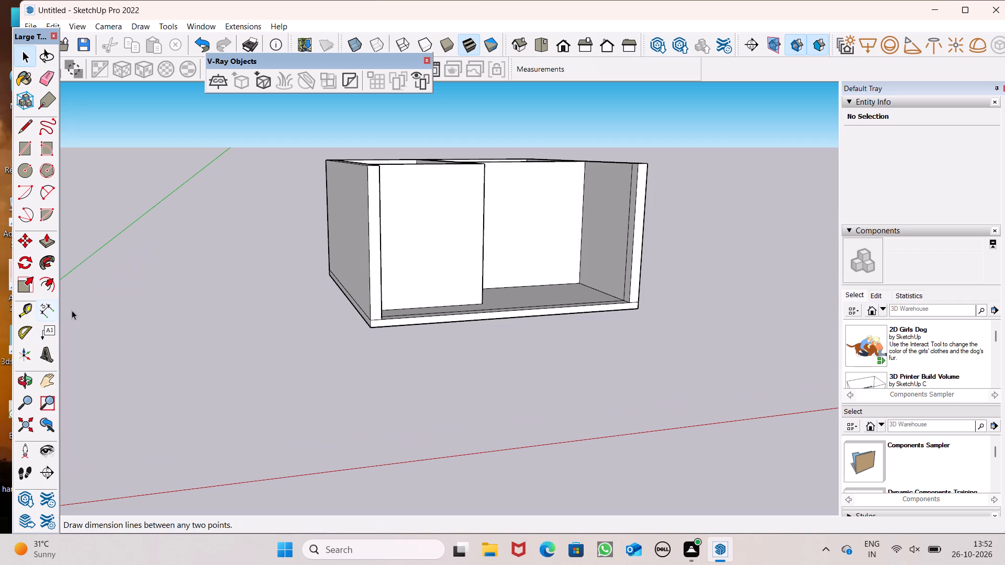
left_click(48, 313)
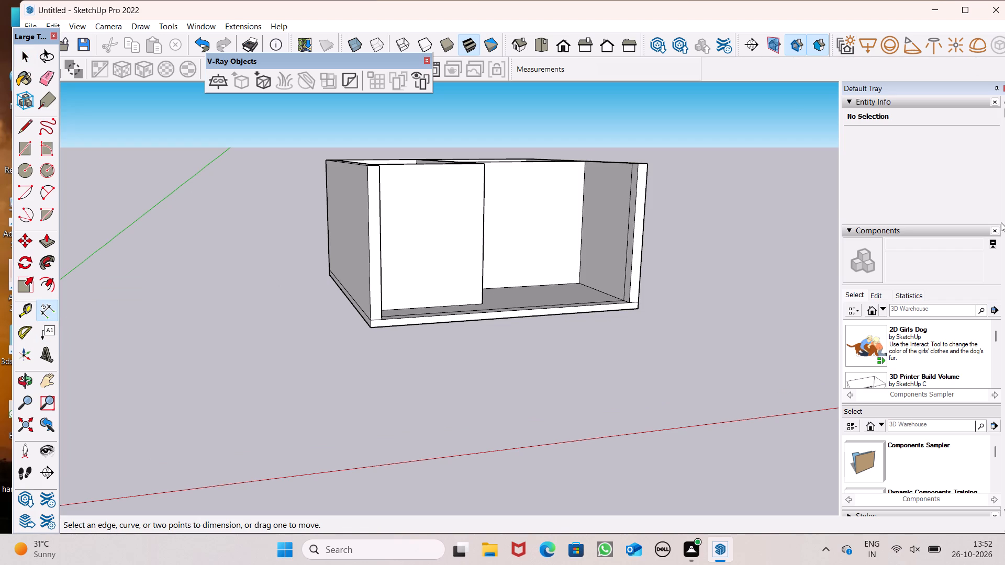
middle_click_drag(363, 172, 362, 172)
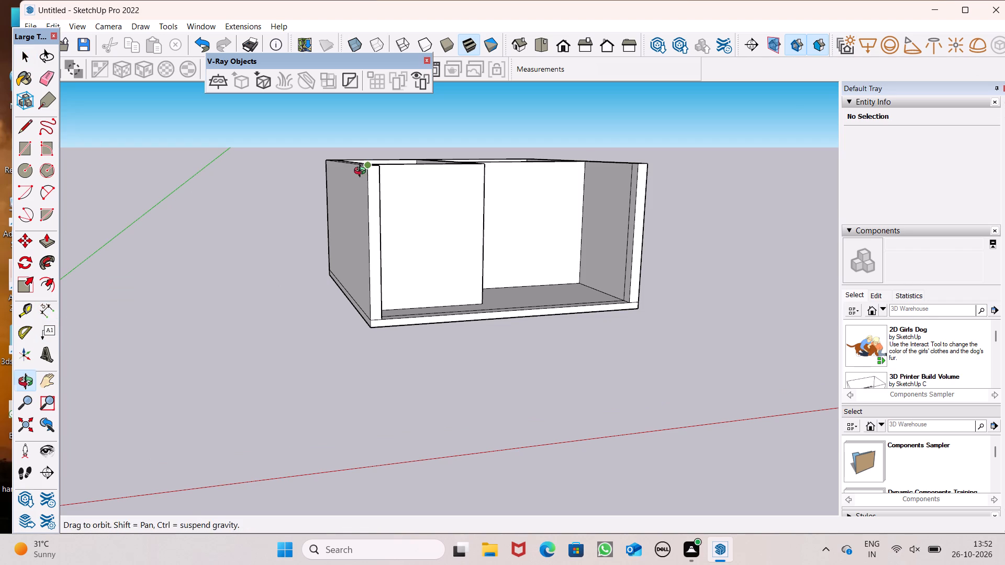
middle_click_drag(362, 172, 383, 173)
scroll(378, 174, "up", 4)
left_click(383, 168)
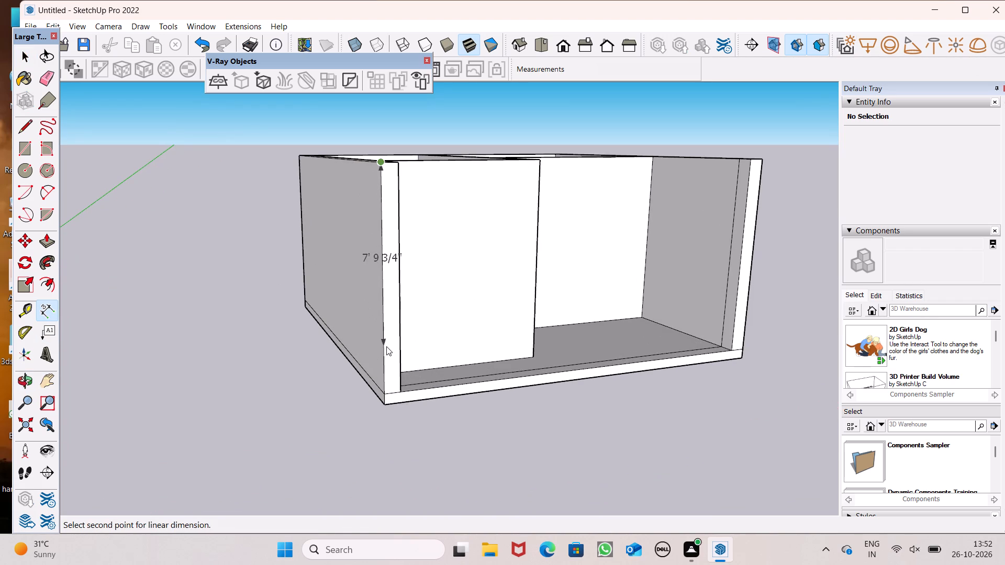
left_click(392, 392)
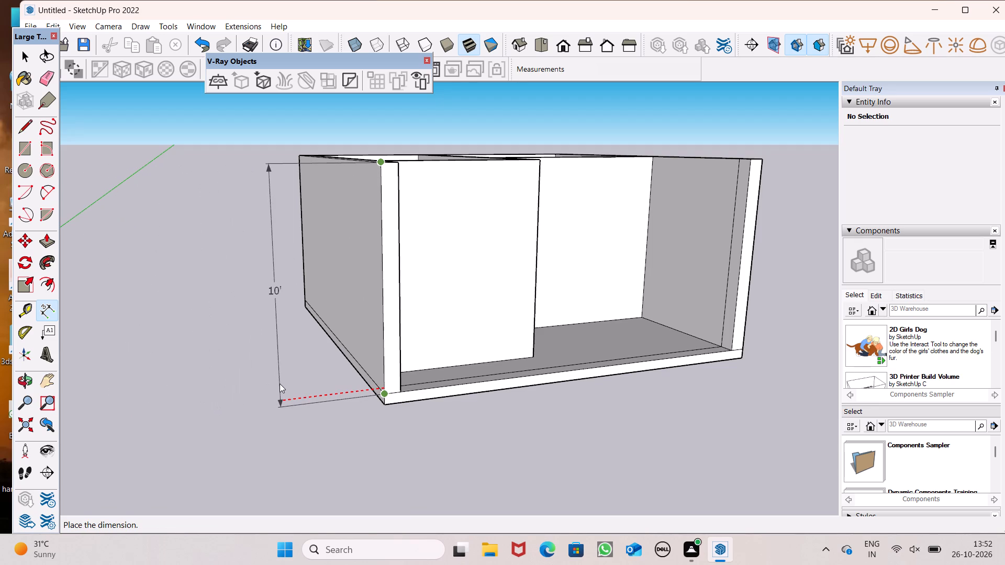
key("space")
Examine the extruded walls, open front and room interiors from several angles and from above.
scroll(272, 353, "down", 3)
middle_click_drag(445, 380, 325, 394)
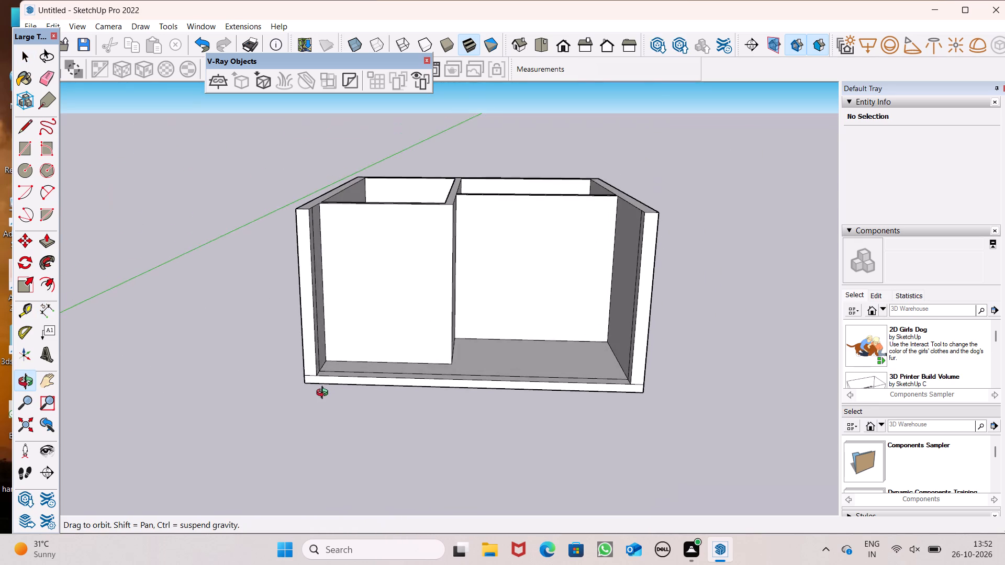
middle_click_drag(325, 394, 306, 406)
scroll(306, 406, "up", 1)
scroll(345, 353, "up", 3)
scroll(360, 343, "down", 2)
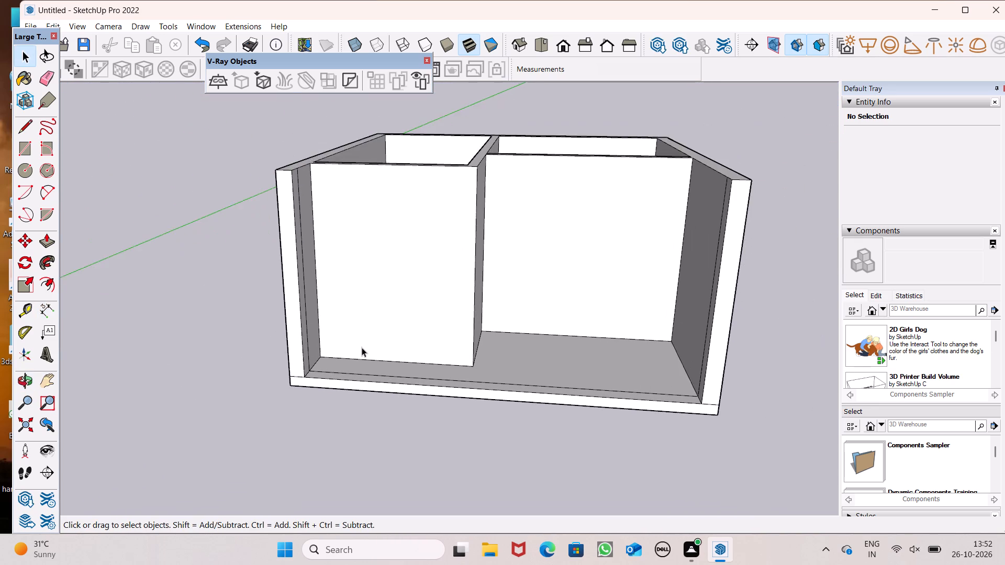
scroll(386, 361, "up", 1)
middle_click_drag(386, 361, 395, 380)
middle_click_drag(395, 375, 449, 363)
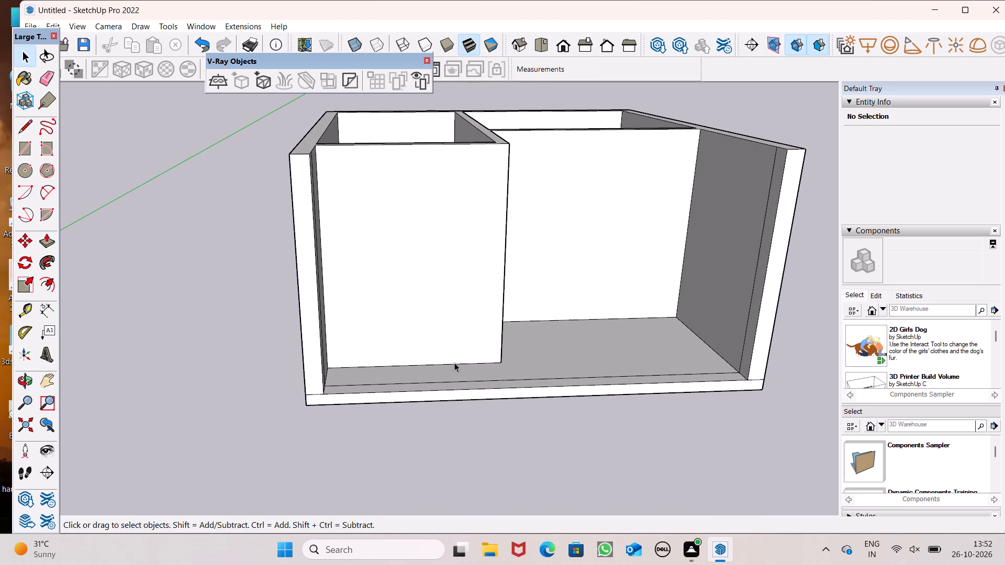
scroll(333, 386, "down", 2)
middle_click_drag(361, 383, 401, 383)
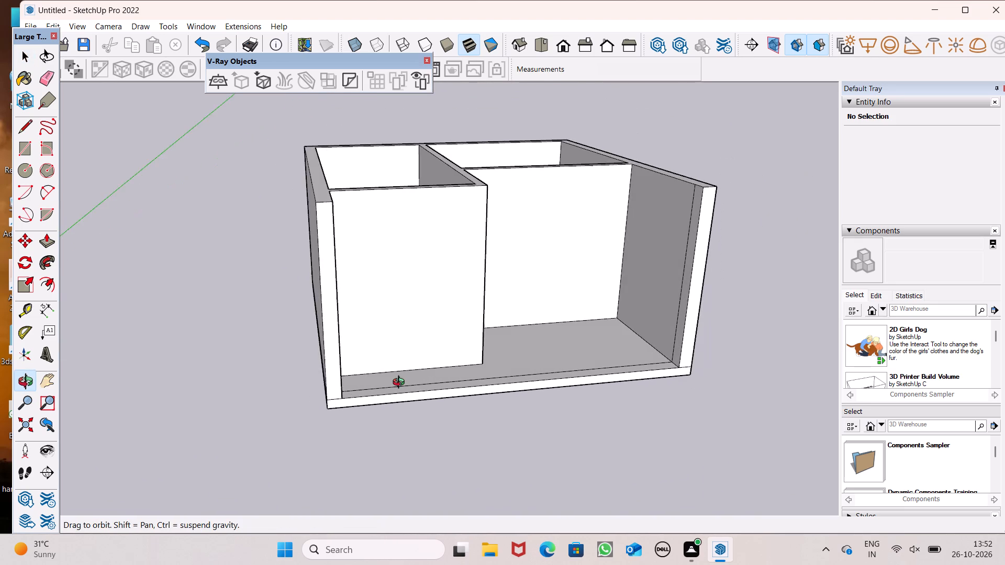
middle_click_drag(401, 383, 388, 412)
scroll(560, 363, "up", 2)
scroll(507, 371, "down", 3)
middle_click_drag(662, 379, 653, 381)
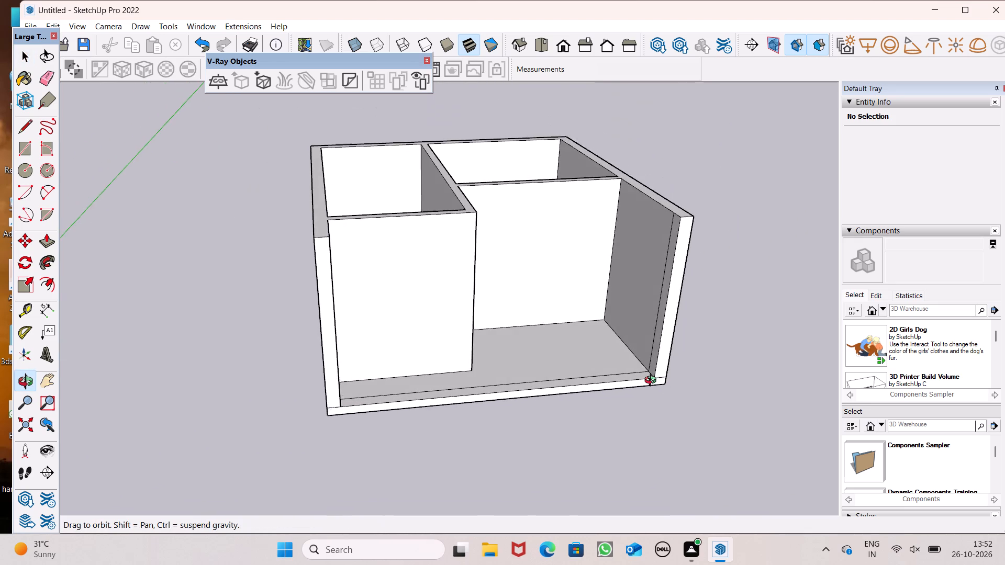
middle_click_drag(653, 381, 498, 323)
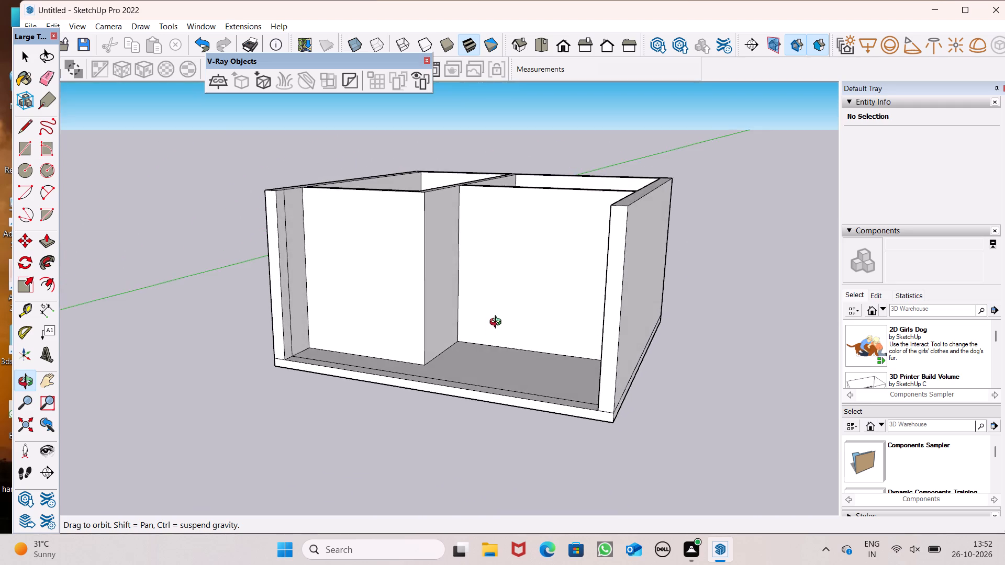
middle_click_drag(498, 323, 559, 356)
scroll(559, 356, "up", 1)
scroll(556, 355, "down", 2)
middle_click_drag(561, 349, 558, 402)
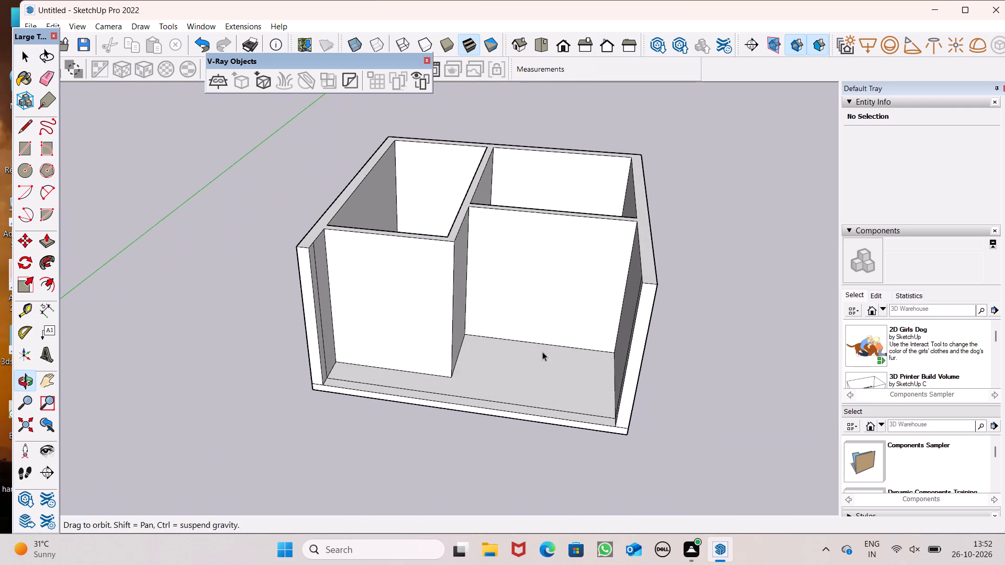
scroll(508, 332, "up", 1)
middle_click_drag(506, 332, 508, 414)
middle_click_drag(493, 401, 519, 401)
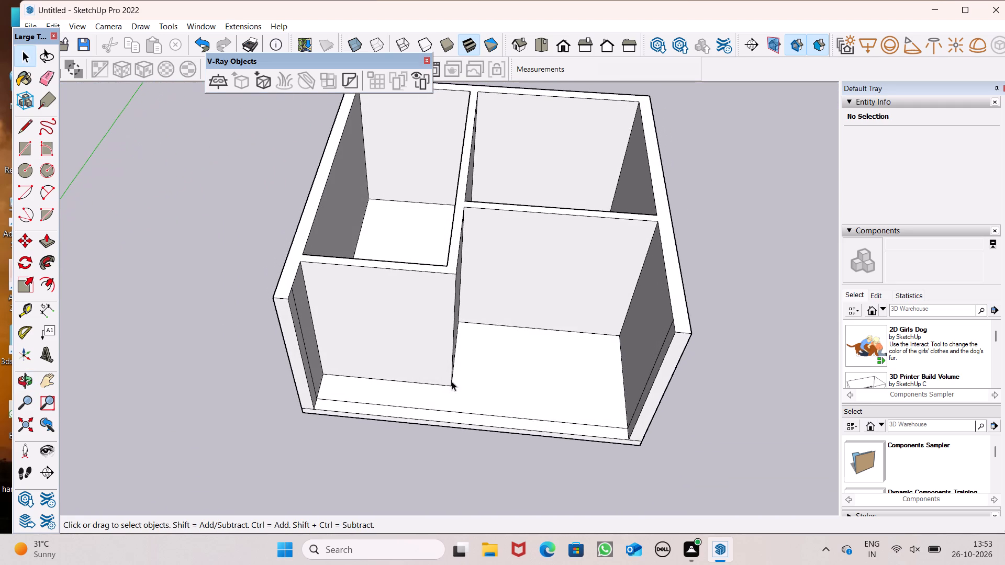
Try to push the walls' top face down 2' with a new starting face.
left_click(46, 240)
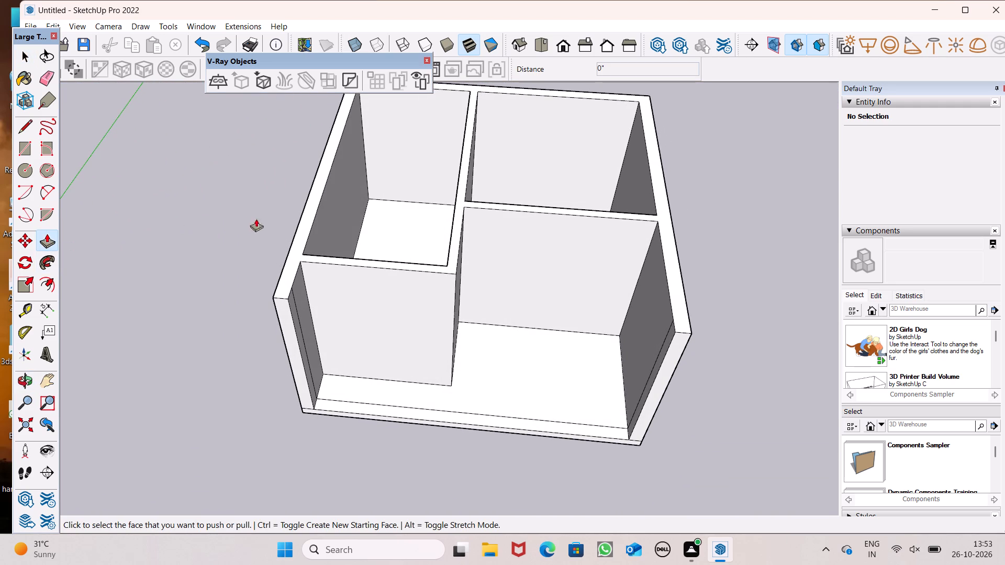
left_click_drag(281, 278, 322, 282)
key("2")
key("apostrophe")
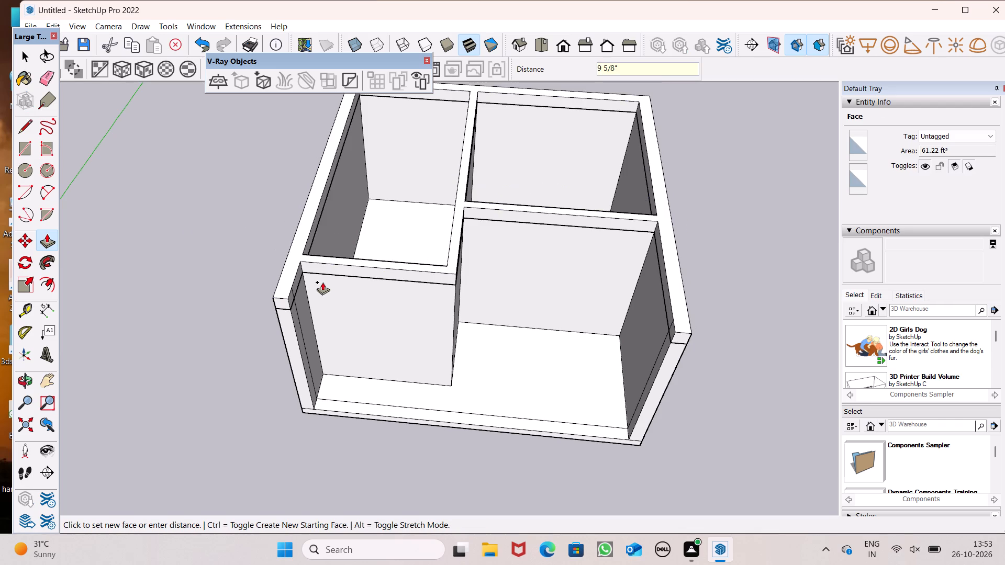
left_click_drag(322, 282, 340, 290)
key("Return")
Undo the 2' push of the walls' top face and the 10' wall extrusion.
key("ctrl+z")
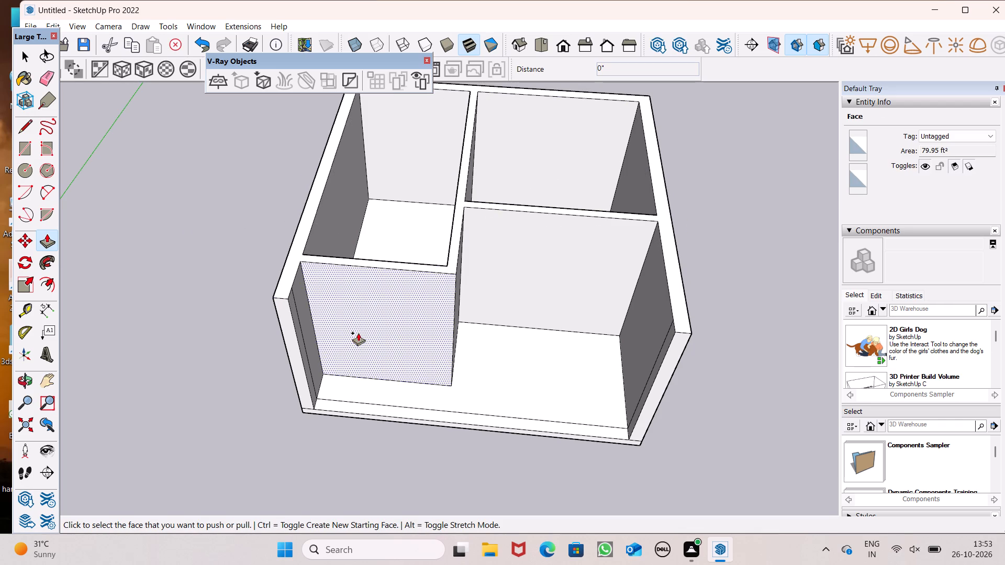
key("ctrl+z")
Extrude the connected outer wall and partition face up 10' from the slab with Push/Pull.
scroll(359, 334, "up", 2)
middle_click(359, 334)
scroll(417, 323, "down", 2)
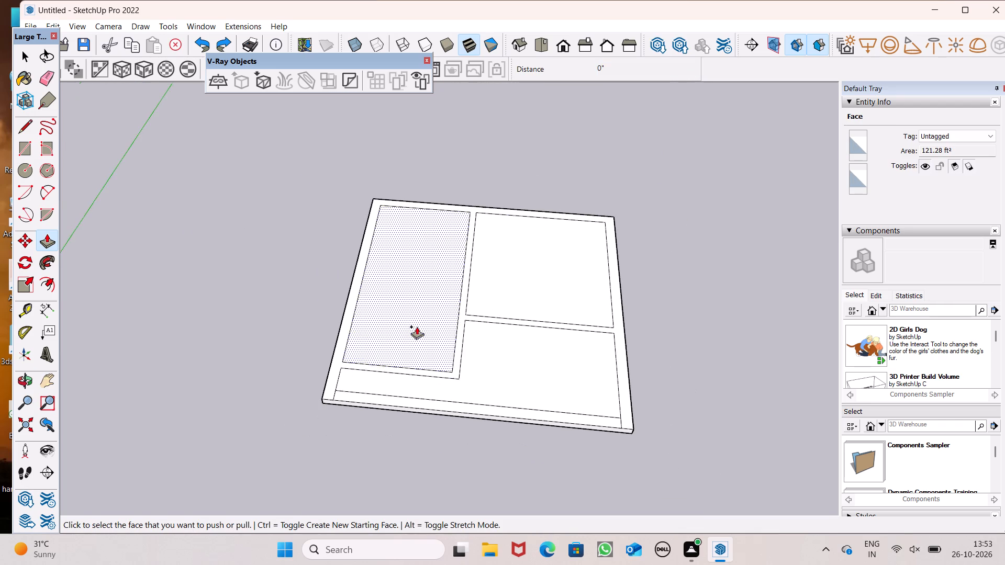
scroll(417, 326, "down", 2)
left_click_drag(340, 375, 339, 366, "ctrl")
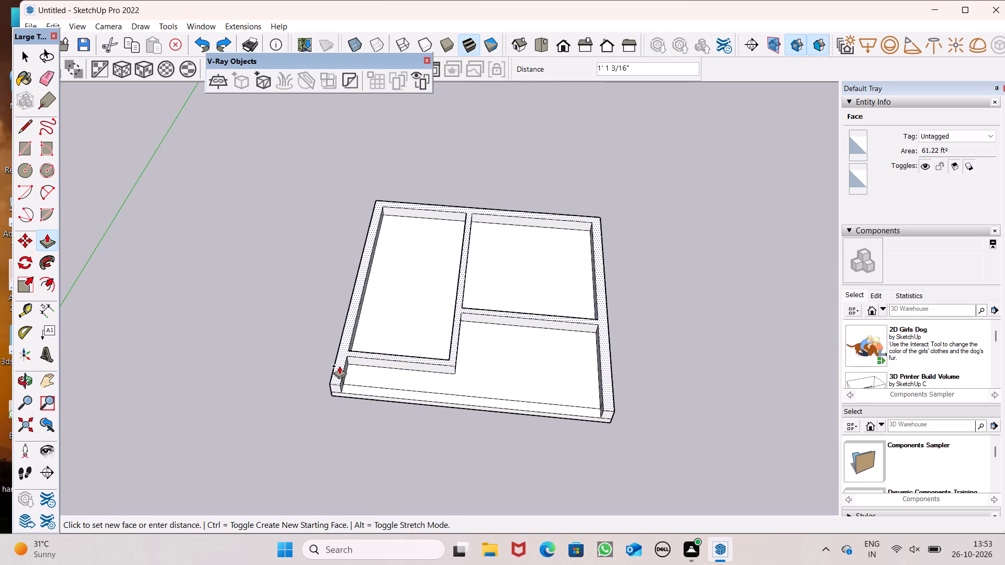
left_click_drag(339, 366, 334, 315, "ctrl")
key("1")
type("0'")
left_click_drag(334, 315, 335, 315, "ctrl")
key("Return")
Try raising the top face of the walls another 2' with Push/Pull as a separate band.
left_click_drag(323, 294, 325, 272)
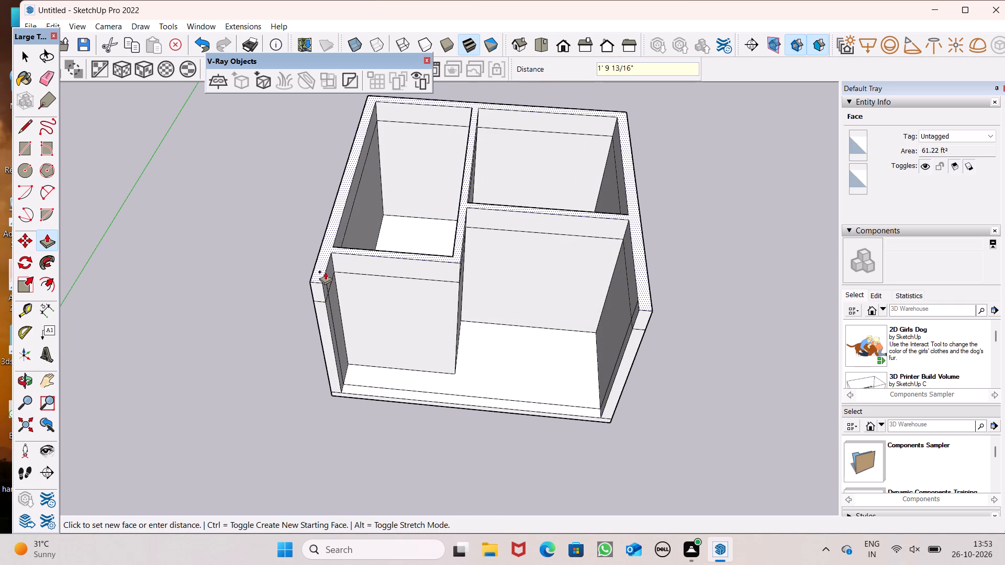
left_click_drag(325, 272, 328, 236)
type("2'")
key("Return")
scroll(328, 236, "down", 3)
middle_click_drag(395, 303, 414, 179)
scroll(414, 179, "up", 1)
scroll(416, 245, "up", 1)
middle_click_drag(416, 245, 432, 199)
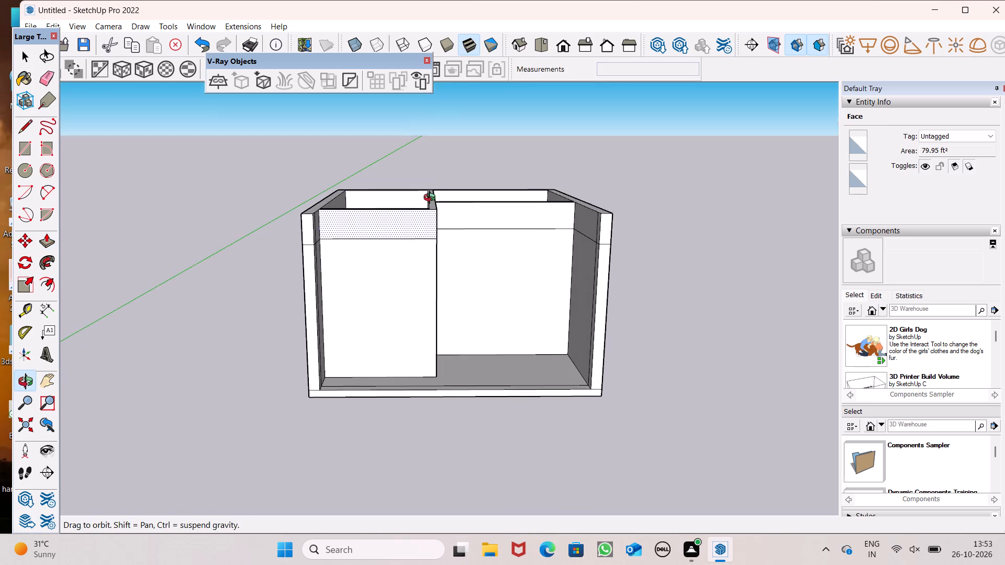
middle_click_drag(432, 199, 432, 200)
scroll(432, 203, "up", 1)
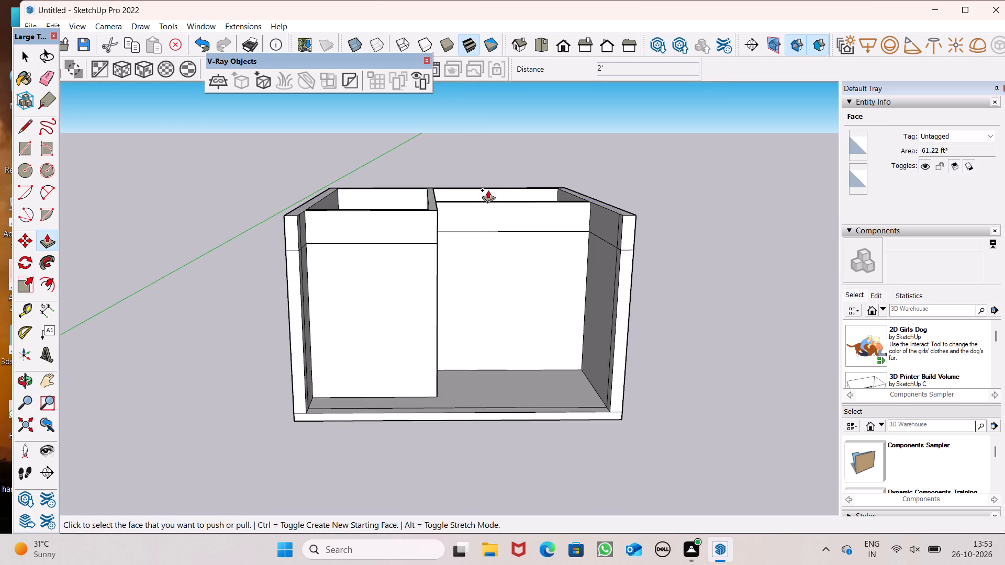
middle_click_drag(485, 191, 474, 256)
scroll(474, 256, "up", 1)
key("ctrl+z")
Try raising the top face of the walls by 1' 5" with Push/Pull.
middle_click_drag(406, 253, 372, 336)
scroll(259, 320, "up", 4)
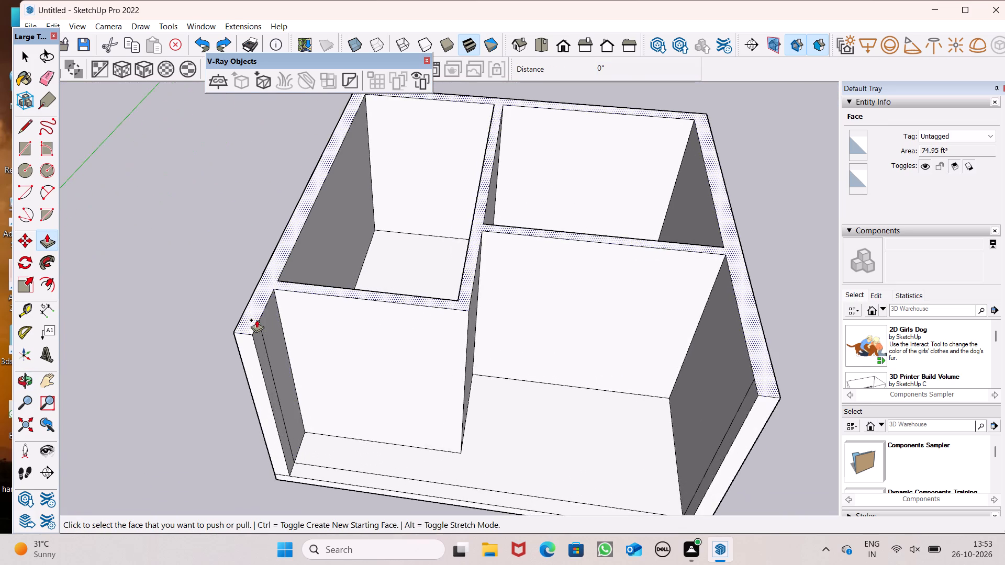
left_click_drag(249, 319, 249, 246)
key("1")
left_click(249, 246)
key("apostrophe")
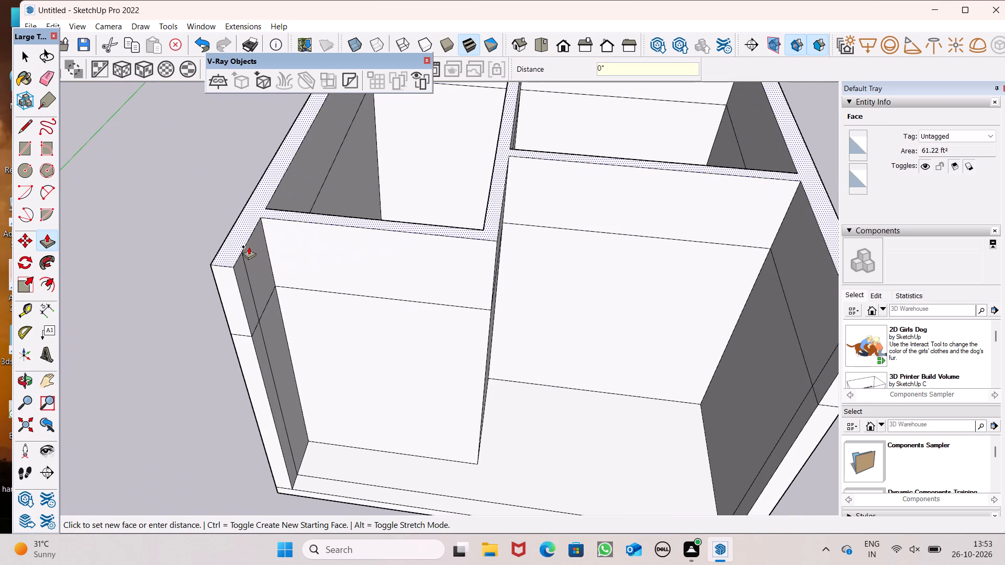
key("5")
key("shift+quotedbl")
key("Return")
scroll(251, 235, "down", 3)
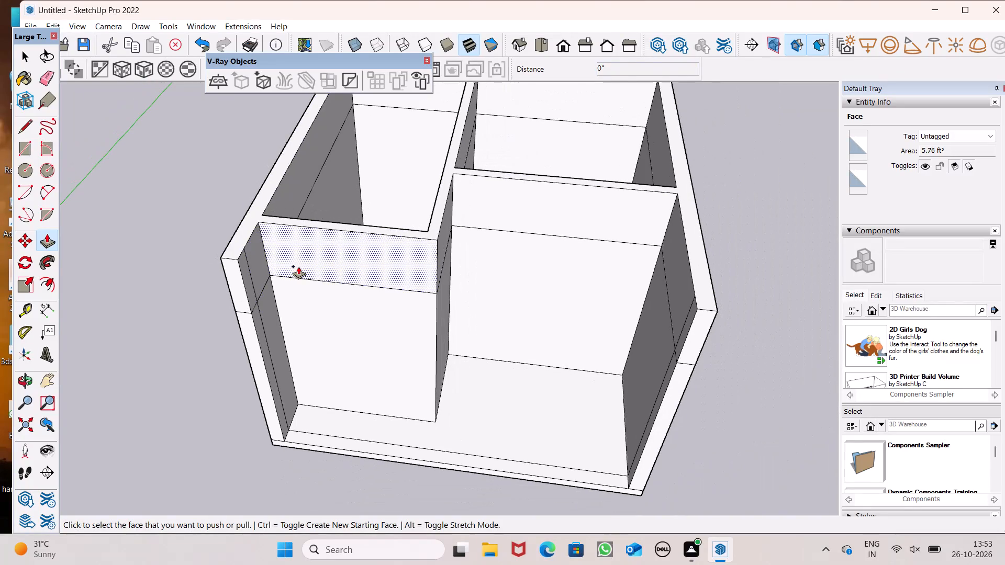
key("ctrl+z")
Extrude the walls' top face up 1' 5" as a separate band above the ground-floor walls.
left_click_drag(430, 284, 430, 251)
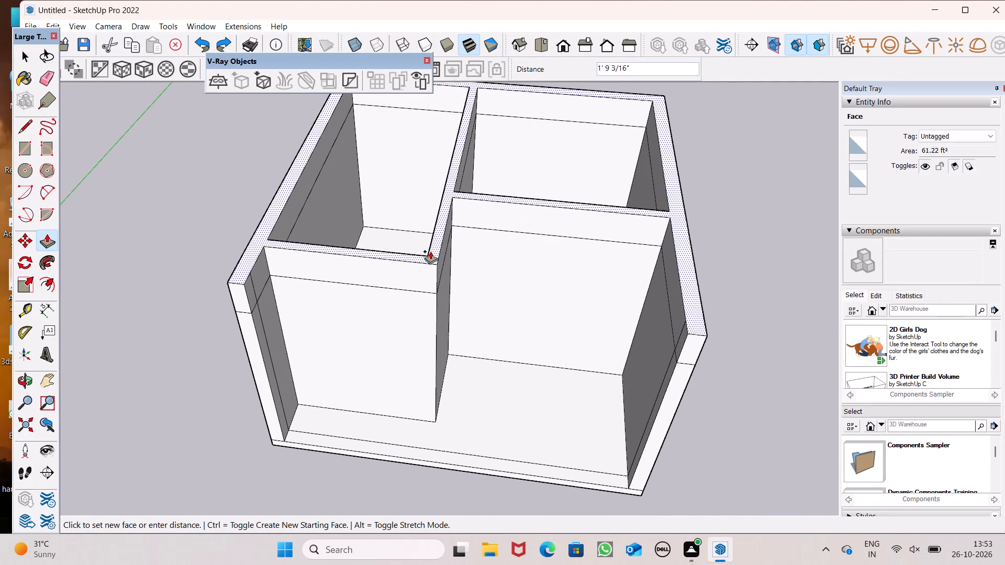
left_click_drag(430, 251, 430, 225)
type("1'")
key("5")
key("shift+quotedbl")
key("Return")
Examine the ground-floor walls and their upper band from the front and from above.
scroll(393, 240, "down", 3)
middle_click_drag(402, 264, 419, 193)
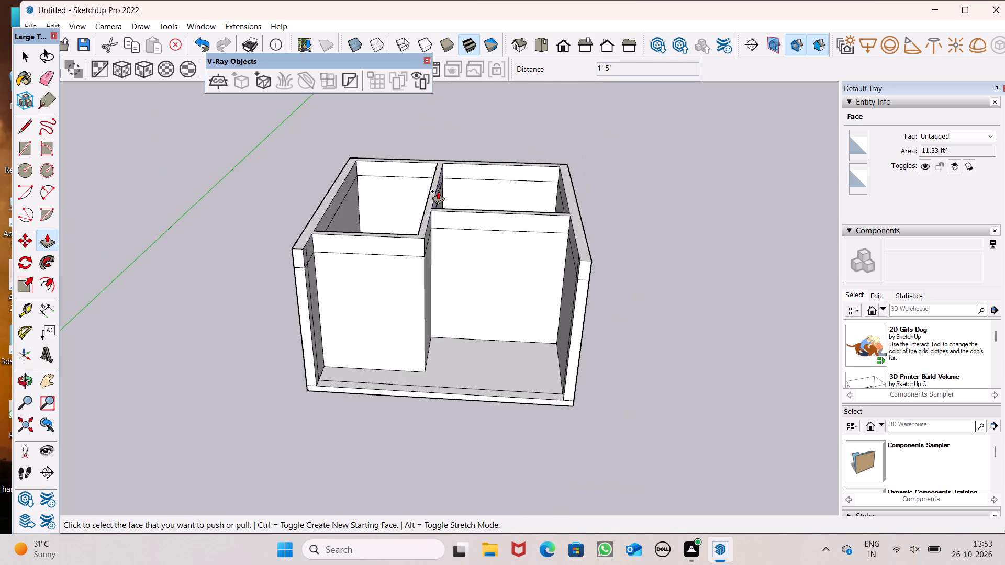
scroll(397, 252, "up", 1)
middle_click_drag(397, 252, 428, 213)
key("space")
scroll(404, 255, "down", 4)
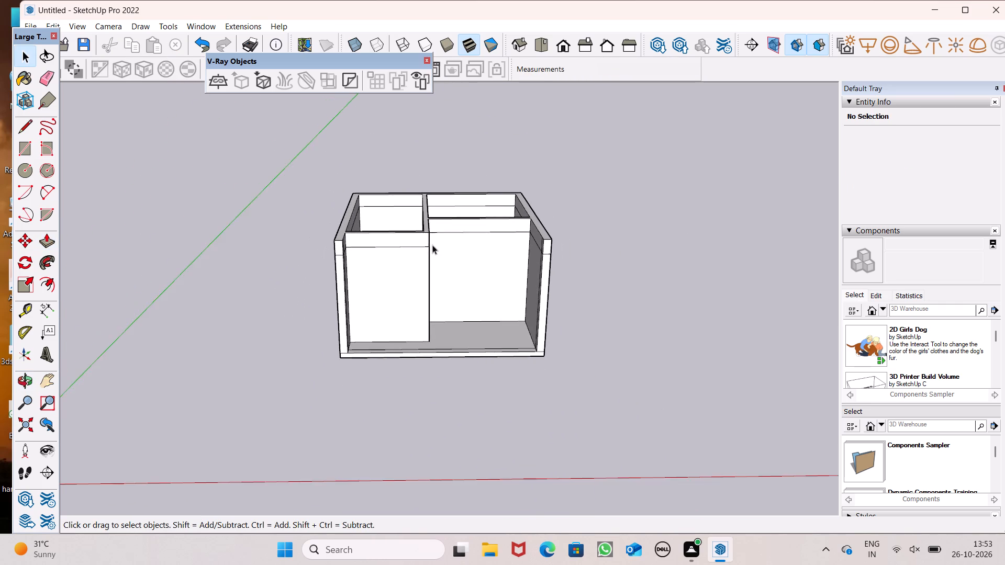
middle_click_drag(430, 245, 412, 377)
scroll(406, 321, "up", 1)
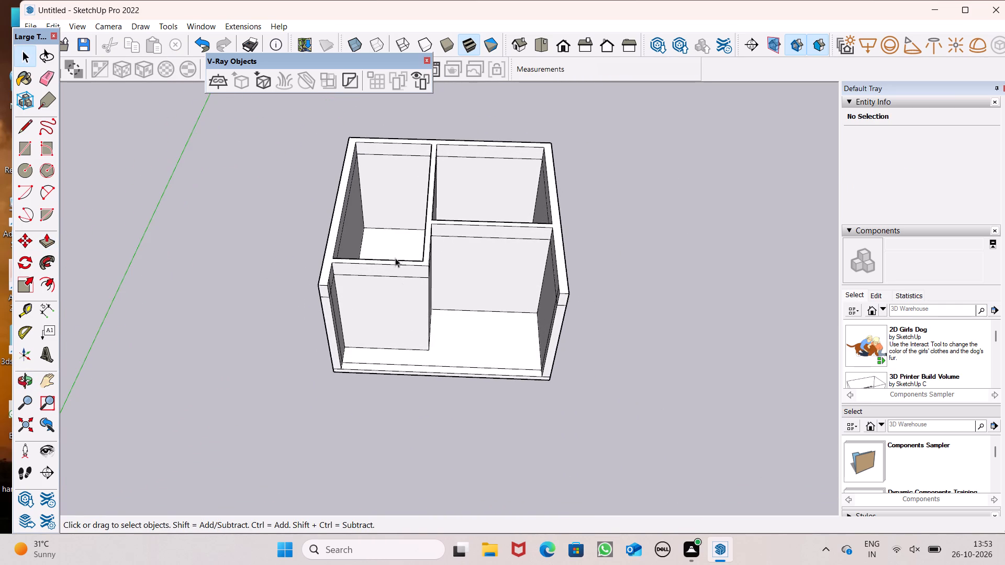
scroll(398, 251, "down", 2)
middle_click_drag(404, 259, 403, 311)
scroll(403, 311, "up", 1)
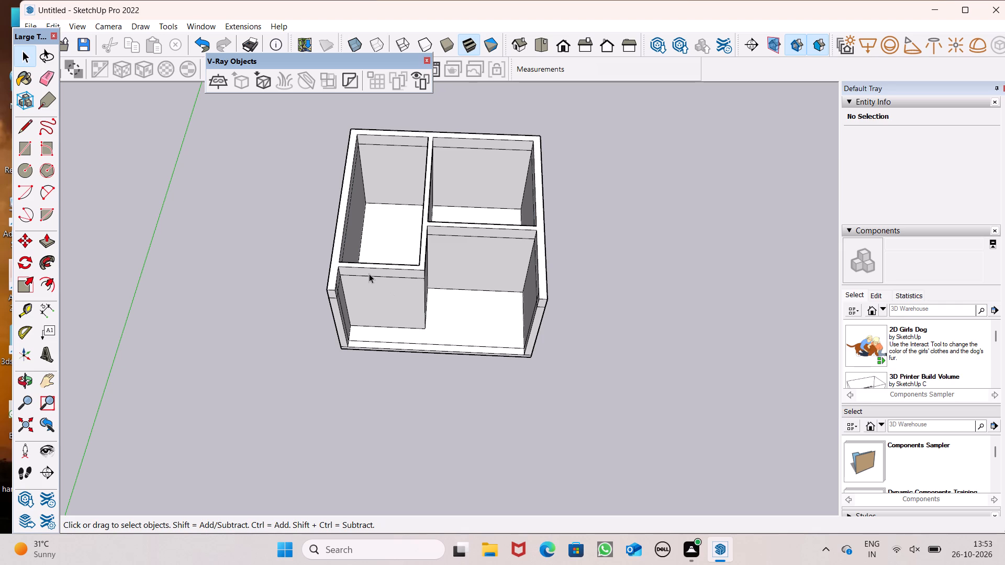
scroll(369, 274, "up", 1)
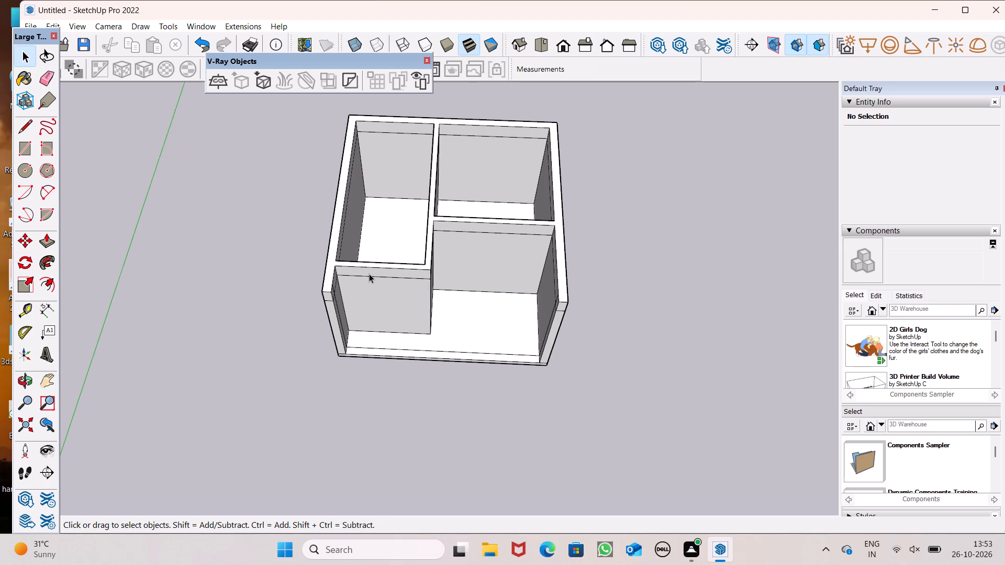
scroll(369, 274, "up", 1)
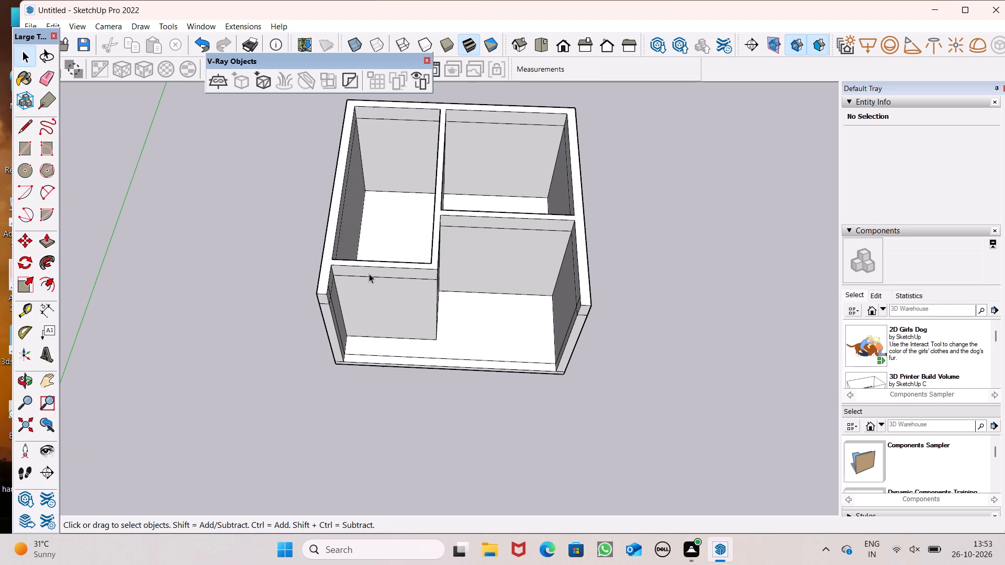
scroll(369, 284, "up", 2)
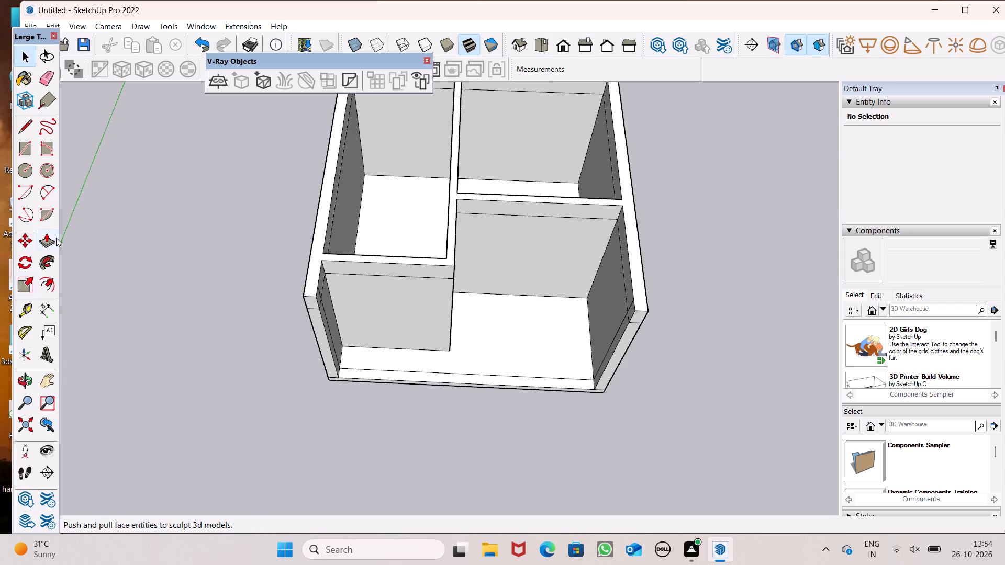
Extrude the walls' top face up 10' with Push/Pull to form the first-floor walls.
left_click(42, 238)
scroll(430, 308, "down", 4)
scroll(338, 269, "up", 5)
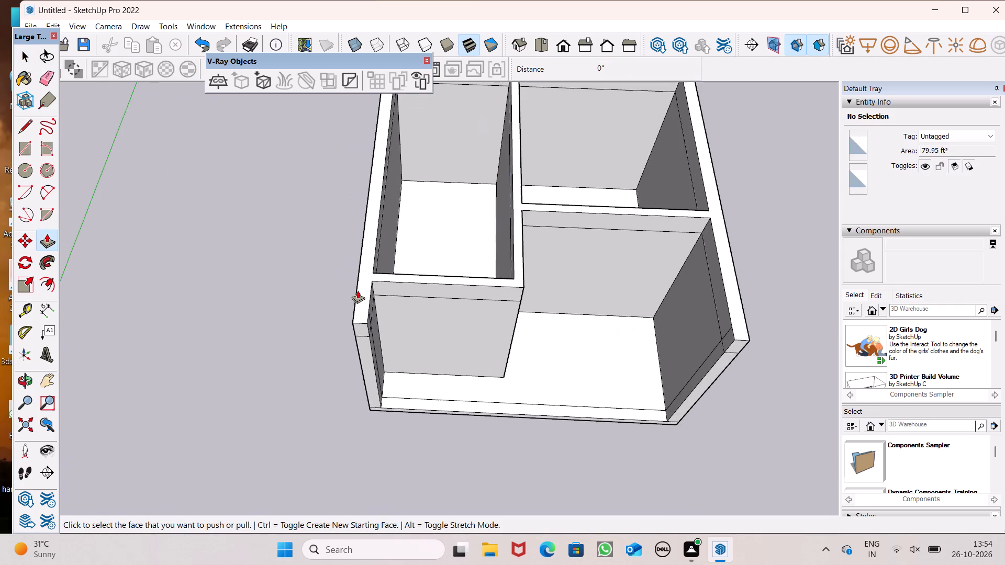
scroll(364, 294, "up", 3)
left_click_drag(371, 303, 371, 294)
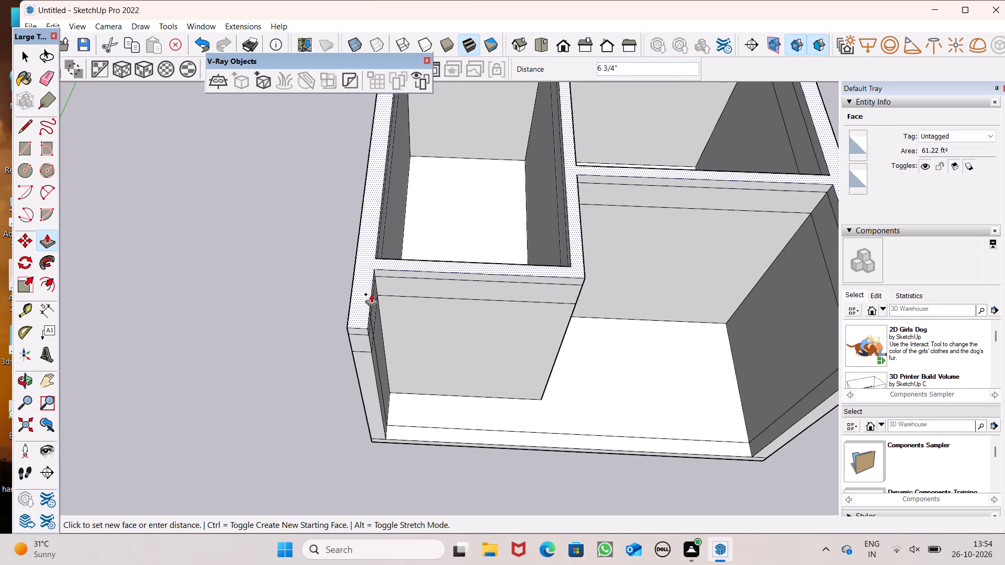
left_click_drag(371, 294, 373, 172)
type("10'")
key("Return")
Examine the two-storey walls and open front from eye level and from above.
scroll(222, 438, "down", 6)
middle_click_drag(301, 391, 284, 198)
scroll(354, 351, "down", 4)
middle_click_drag(411, 371, 434, 318)
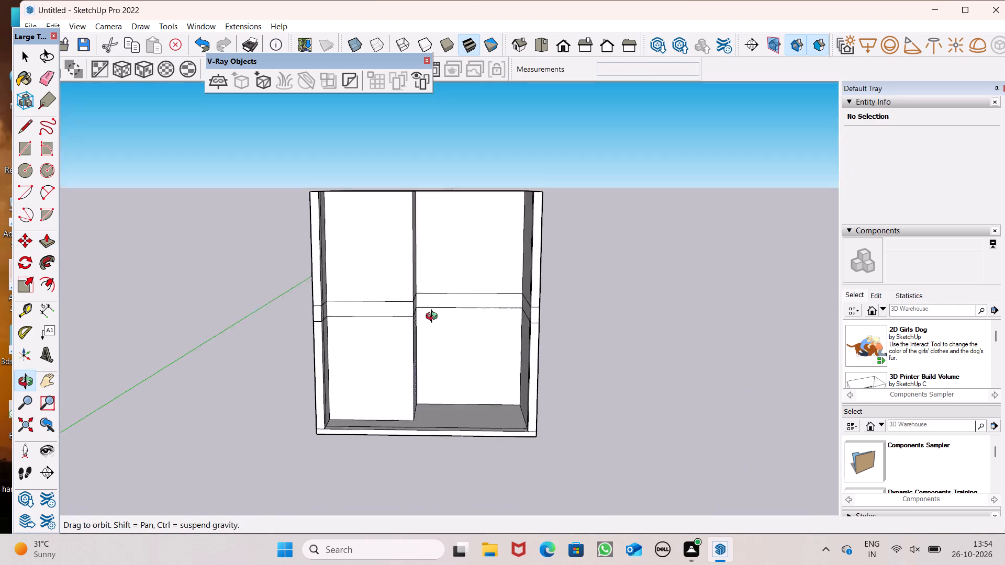
middle_click_drag(434, 318, 432, 342)
scroll(470, 324, "down", 1)
middle_click_drag(482, 348, 498, 291)
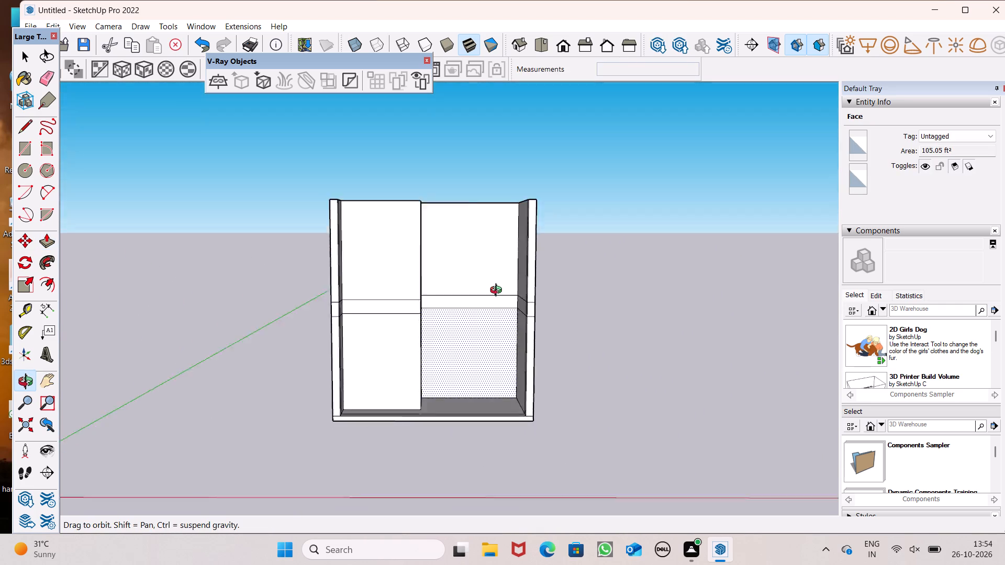
middle_click_drag(498, 291, 511, 381)
scroll(420, 389, "up", 2)
scroll(420, 389, "down", 2)
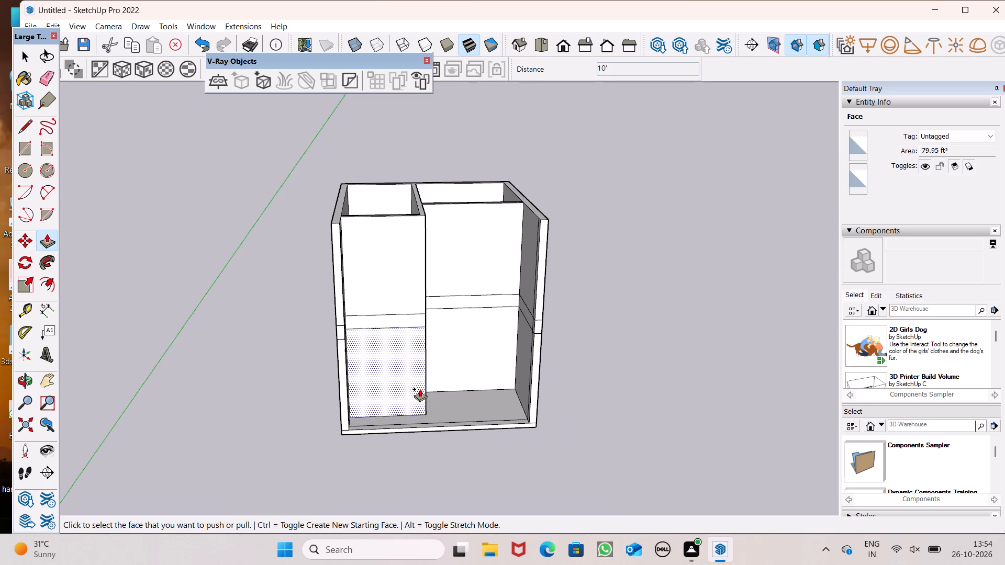
Pull the floor-level band of the front room's wall forward about 2' 7", up to the front ends of the side walls.
middle_click_drag(449, 387, 374, 429)
scroll(371, 424, "up", 6)
middle_click_drag(420, 296, 390, 343)
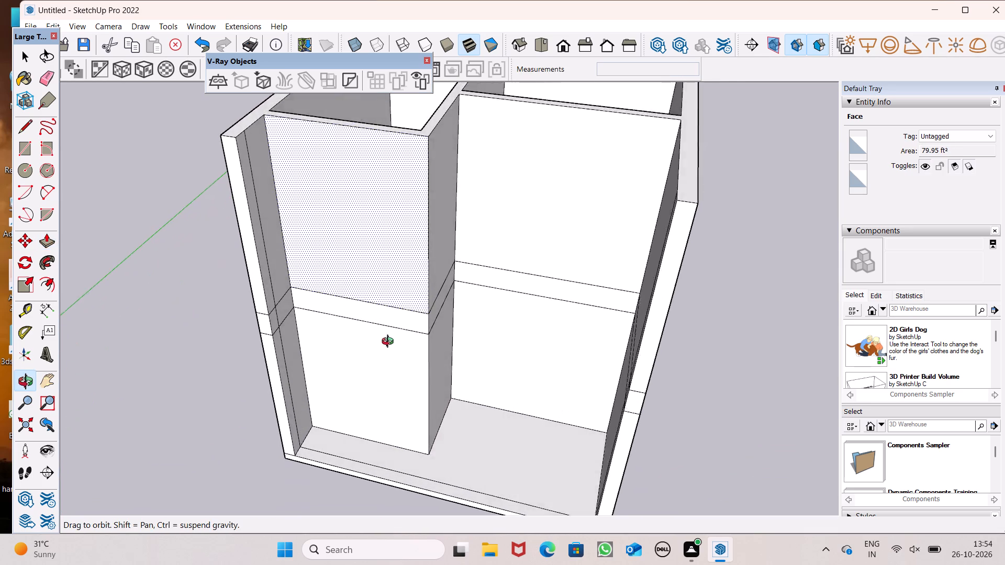
middle_click_drag(390, 343, 389, 343)
scroll(390, 343, "up", 1)
left_click_drag(343, 311, 256, 303)
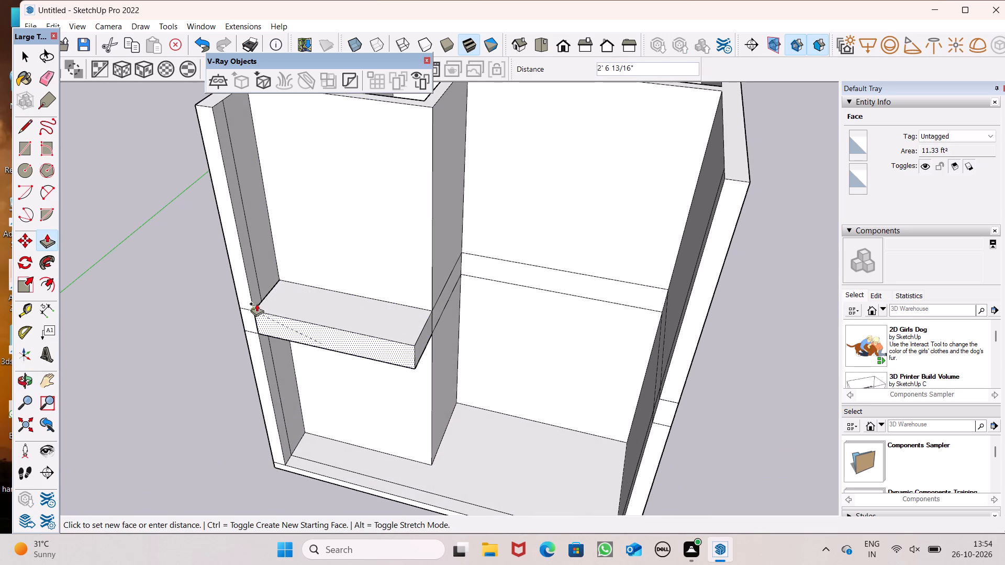
left_click_drag(256, 303, 248, 297)
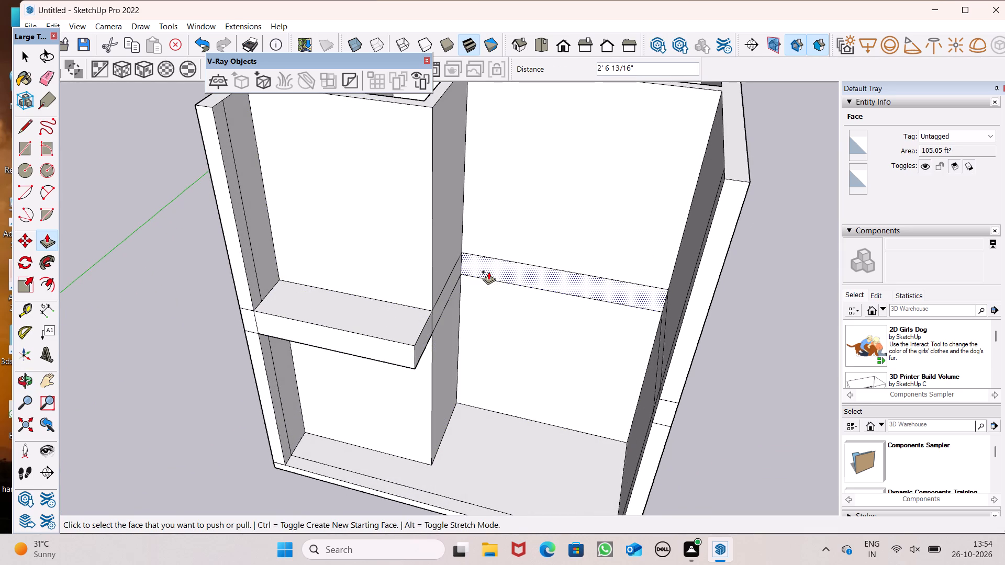
Pull the recessed wall's floor-level band forward about 7' 8", flush with the adjoining slab edge.
left_click_drag(488, 270, 420, 357)
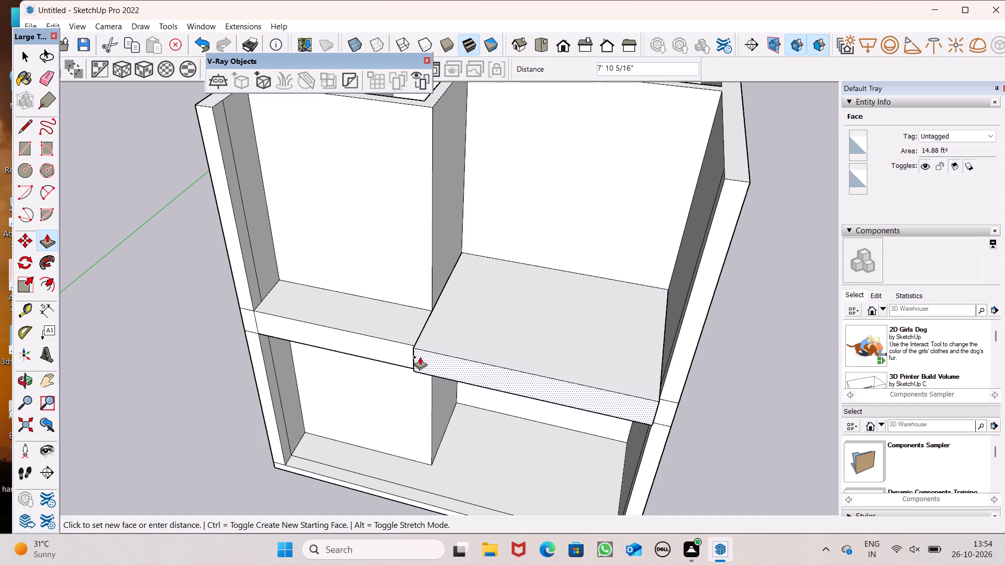
left_click_drag(420, 357, 409, 354)
Erase the seam between the two first-floor slab sections on the front edge and top surface.
scroll(422, 323, "down", 4)
middle_click_drag(439, 370, 546, 263)
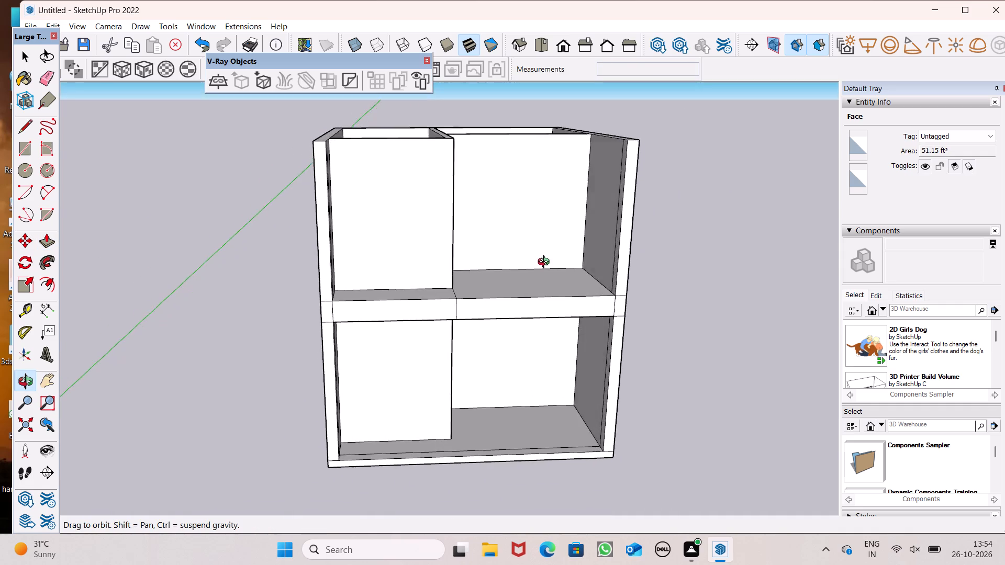
middle_click_drag(546, 263, 560, 239)
middle_click_drag(560, 239, 545, 247)
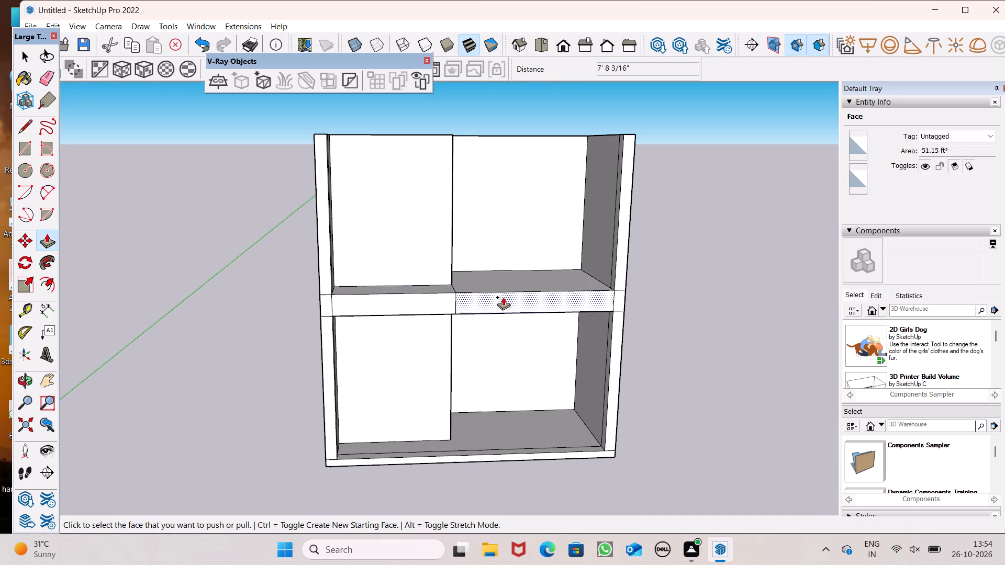
middle_click_drag(543, 275, 550, 259)
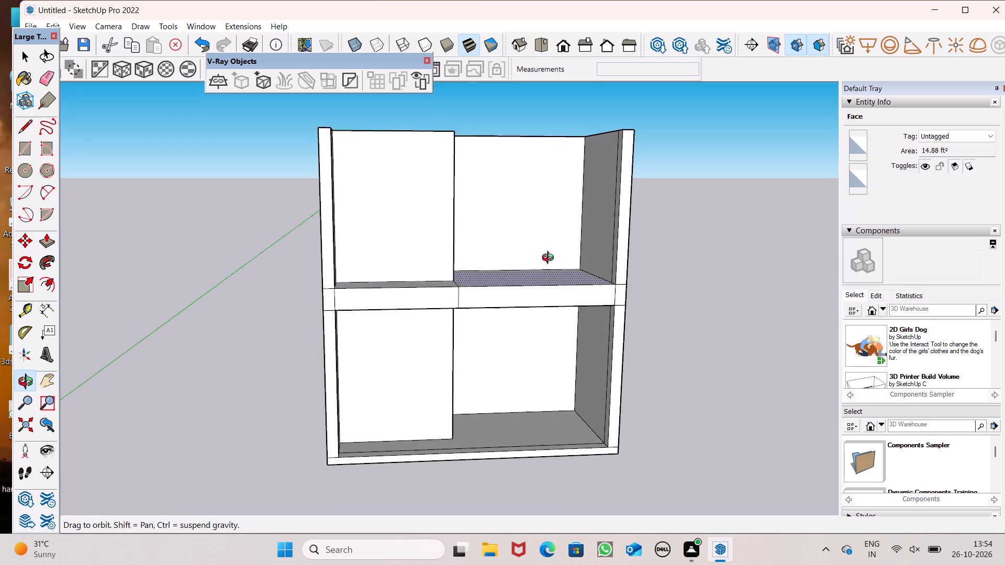
middle_click_drag(550, 259, 528, 257)
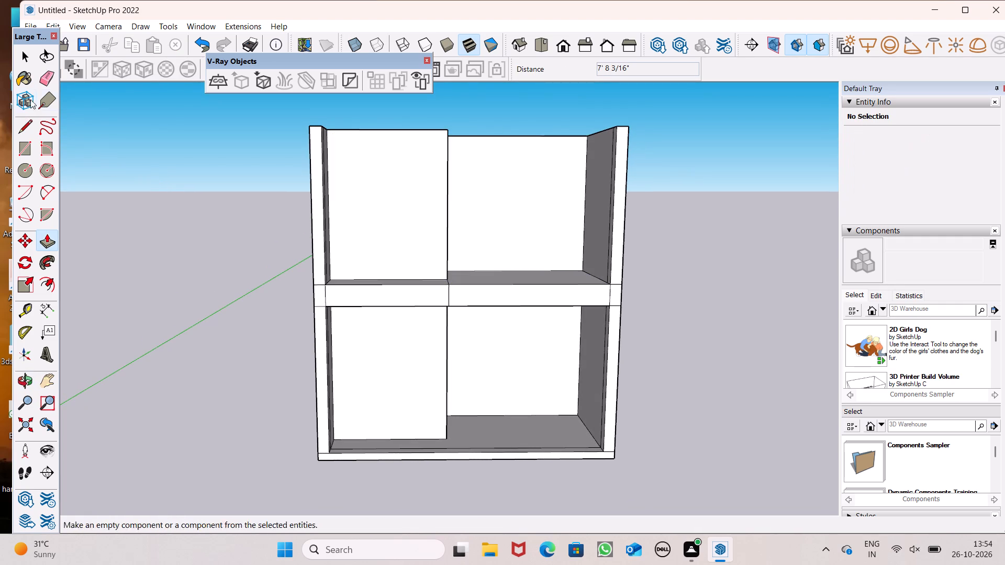
left_click(48, 72)
scroll(443, 320, "up", 6)
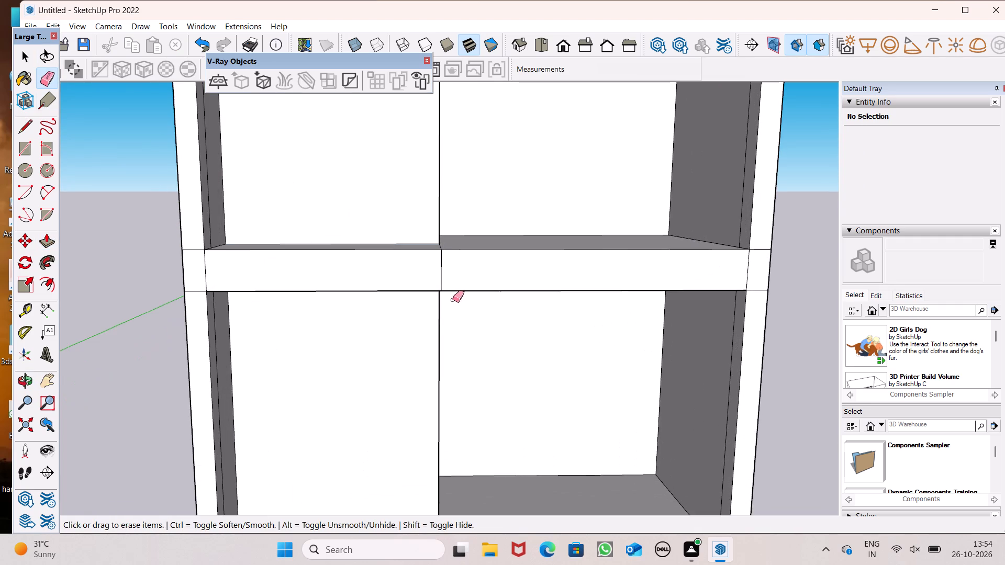
left_click_drag(444, 273, 435, 269)
scroll(554, 239, "down", 2)
middle_click_drag(557, 243, 555, 357)
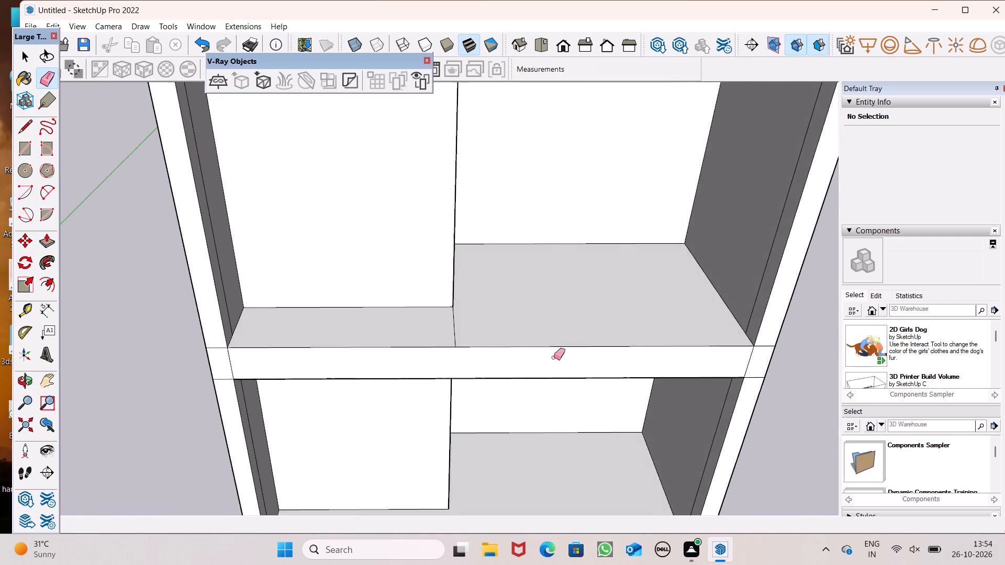
scroll(493, 343, "up", 4)
left_click_drag(435, 336, 444, 327)
scroll(449, 325, "down", 2)
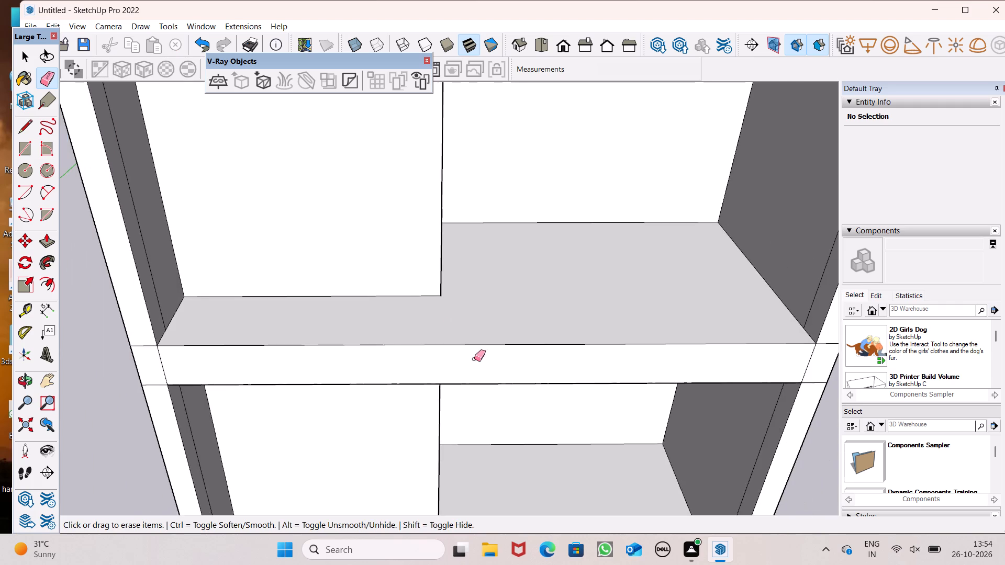
Erase the seam between the two slab sections on the underside of the first-floor slab.
middle_click_drag(477, 359, 459, 185)
middle_click_drag(496, 273, 492, 230)
scroll(430, 221, "up", 4)
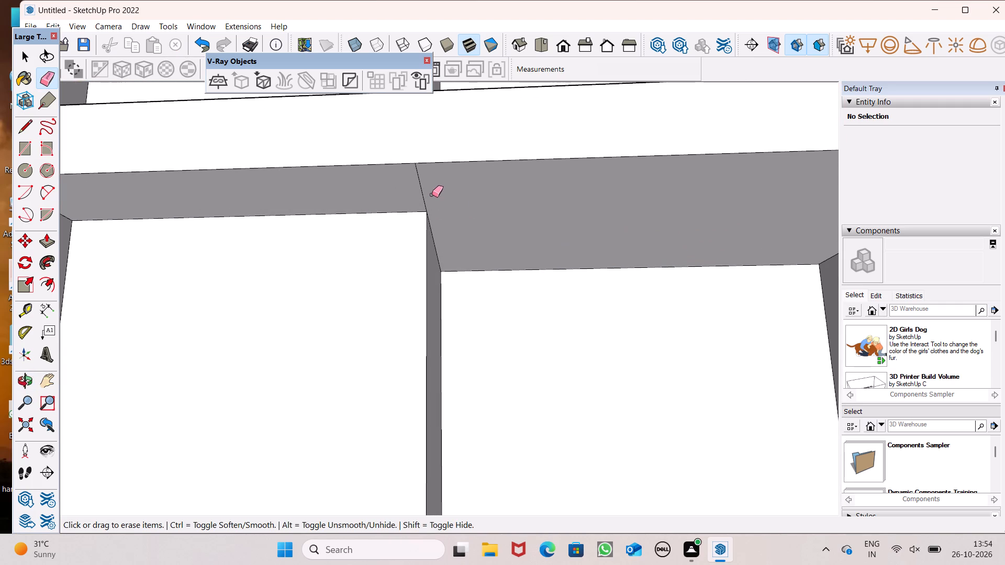
left_click_drag(430, 195, 420, 200)
scroll(425, 217, "down", 4)
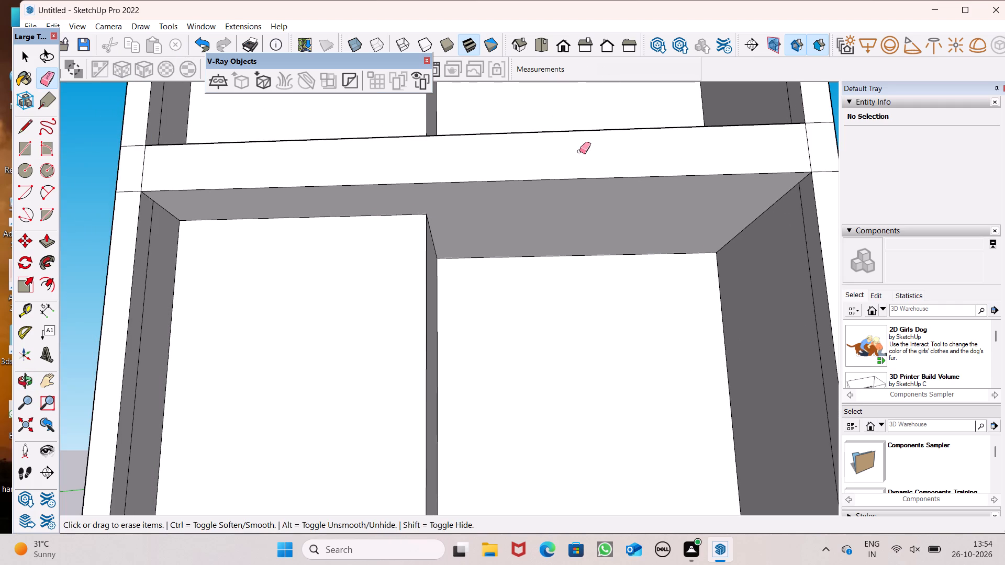
scroll(570, 191, "down", 2)
scroll(634, 191, "down", 2)
middle_click_drag(638, 193, 686, 160)
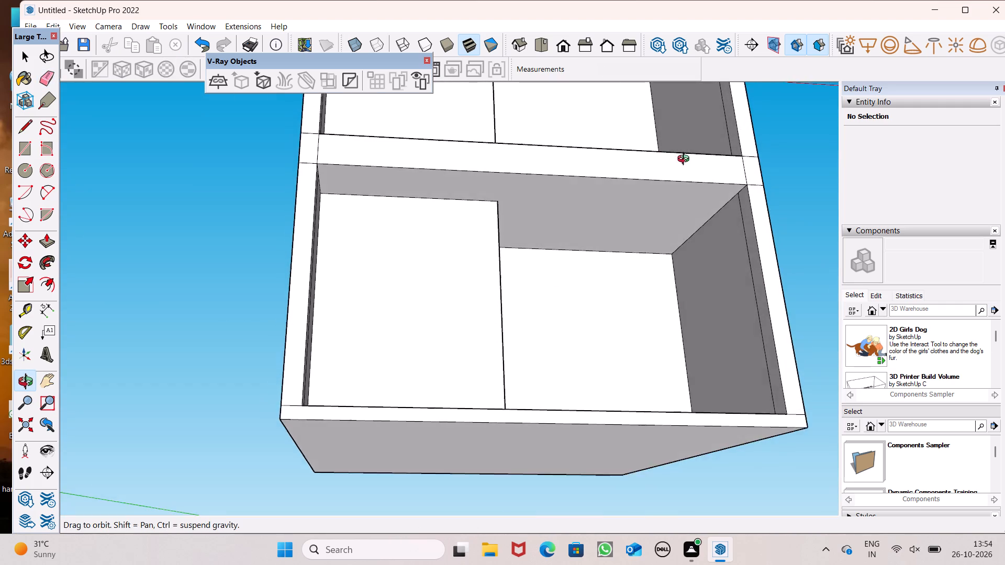
middle_click_drag(686, 160, 657, 242)
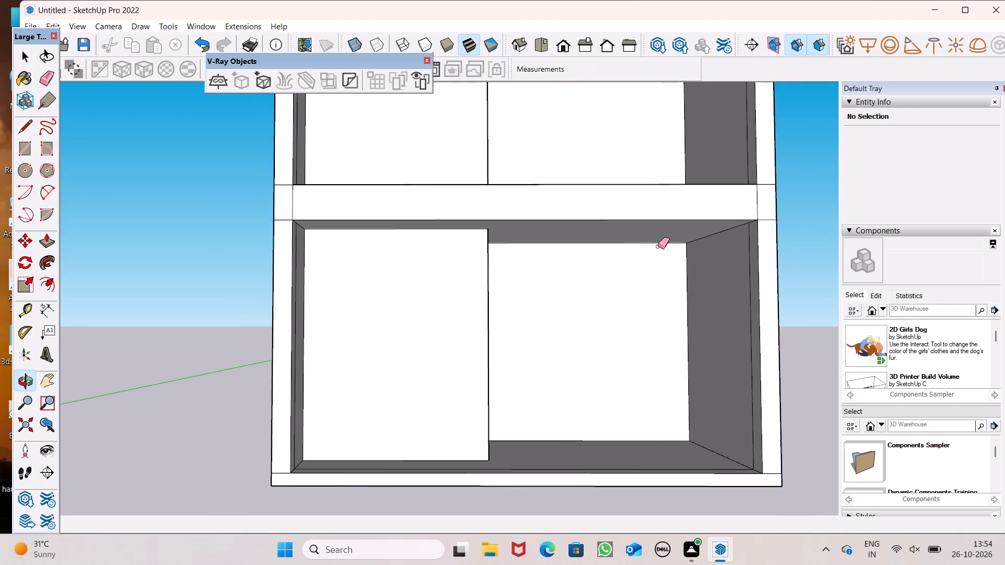
Erase the seam lines where the first-floor slab's front edge meets the front ends of both side walls.
scroll(722, 233, "up", 2)
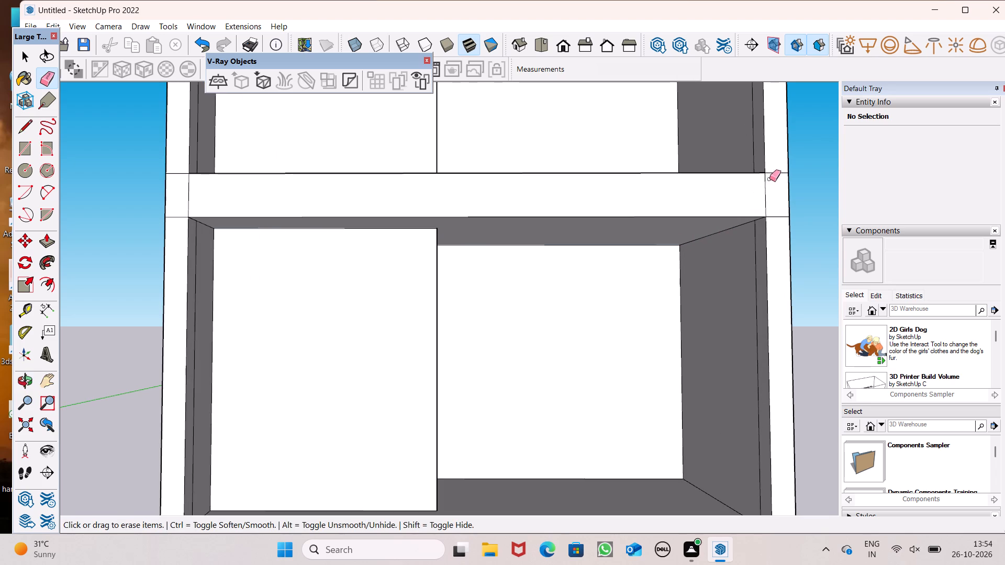
left_click_drag(775, 173, 775, 219)
left_click_drag(770, 197, 763, 195)
scroll(767, 180, "down", 5)
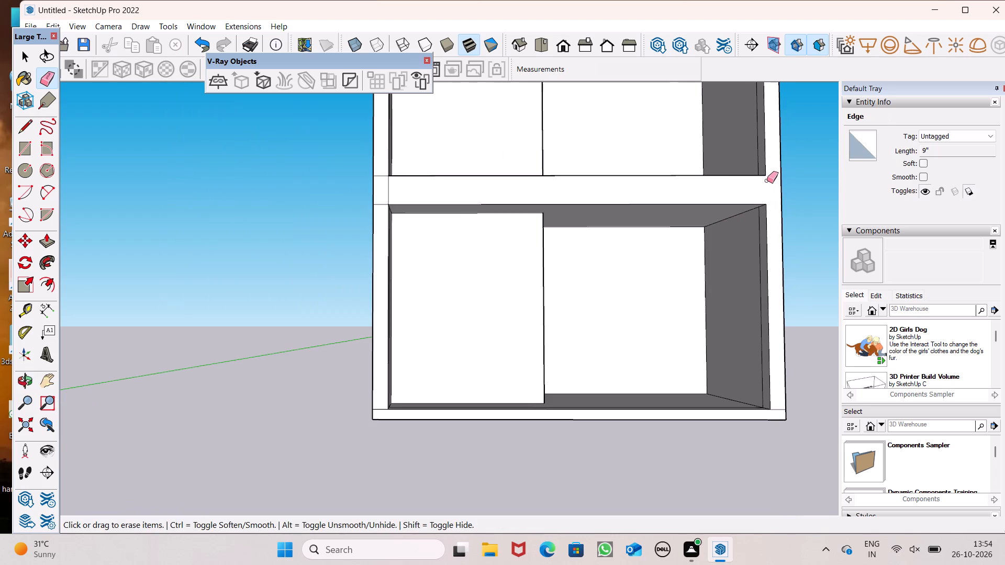
scroll(411, 200, "up", 6)
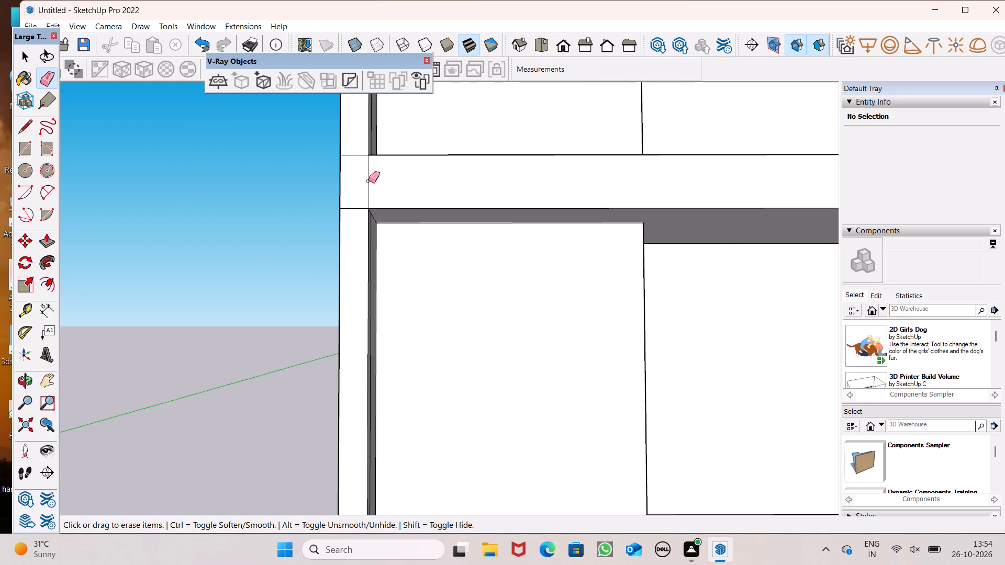
left_click(368, 180)
left_click_drag(361, 149, 360, 162)
left_click_drag(361, 206, 359, 217)
scroll(412, 227, "down", 3)
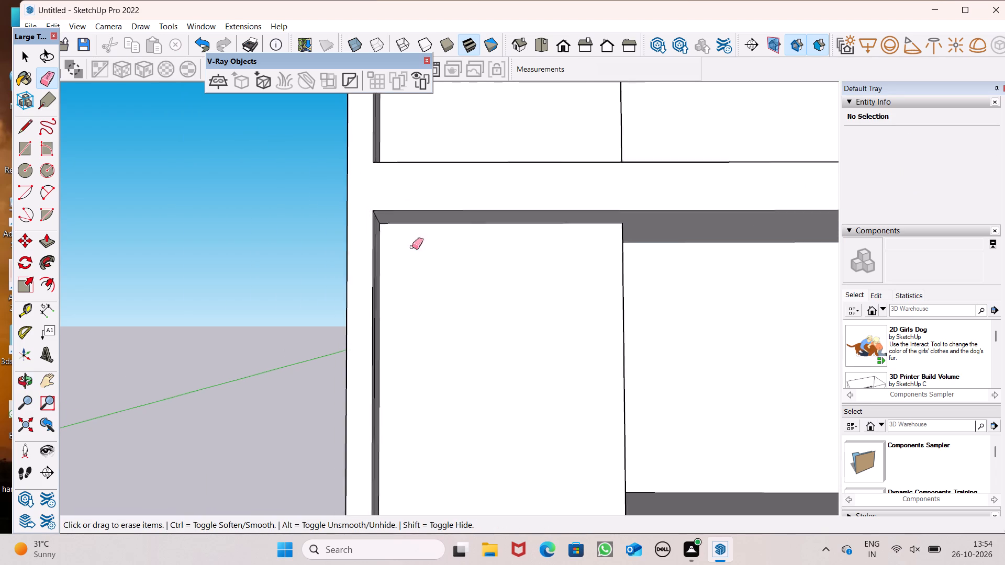
Draw a door rectangle about 5' 6" wide and 8' 1" high on the ground-floor recessed wall, standing on the floor line.
scroll(412, 247, "down", 12)
middle_click_drag(491, 279, 452, 401)
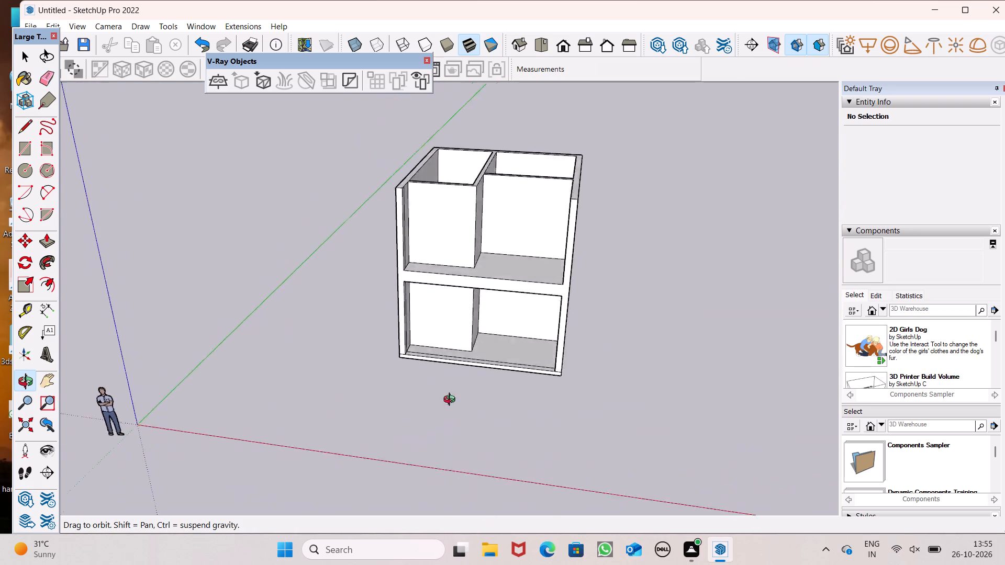
middle_click_drag(452, 401, 512, 362)
scroll(572, 241, "up", 4)
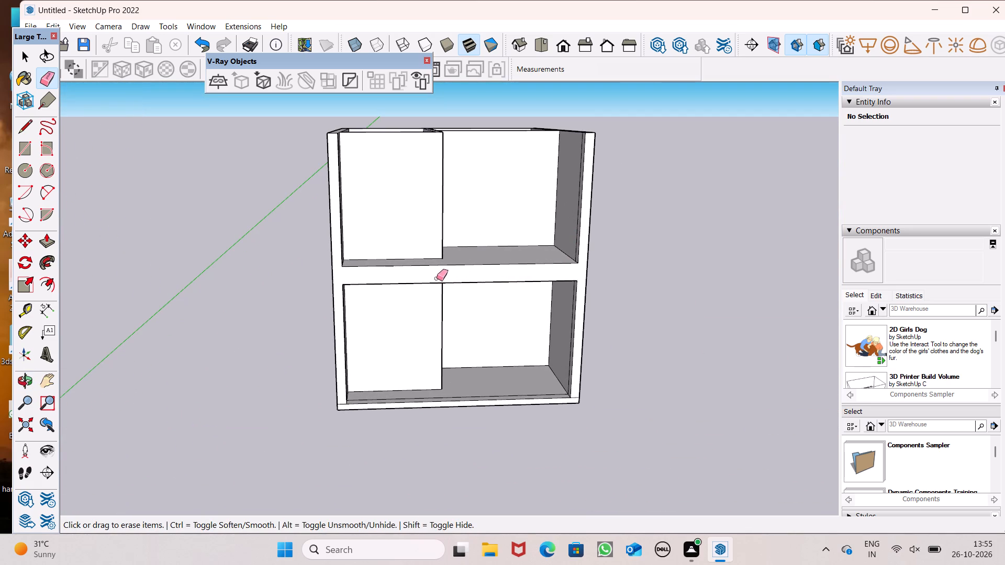
scroll(408, 241, "down", 1)
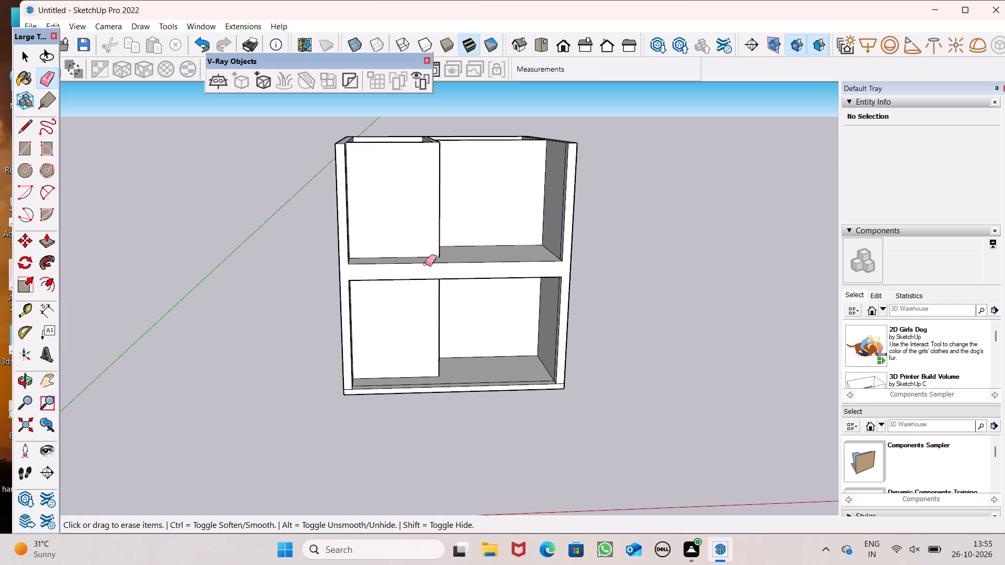
middle_click_drag(604, 201, 561, 187)
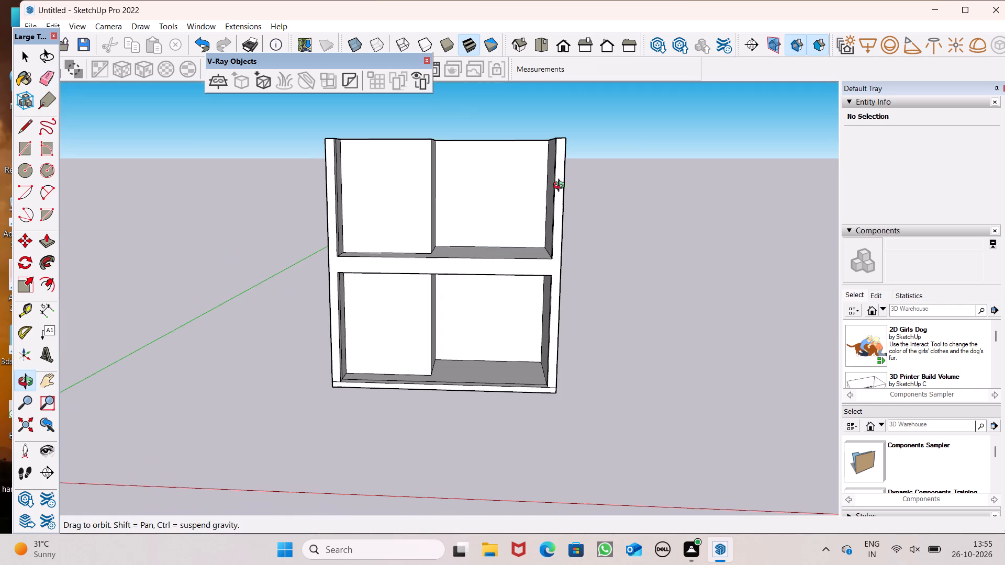
middle_click_drag(561, 187, 562, 185)
scroll(557, 313, "up", 1)
middle_click_drag(558, 357, 553, 324)
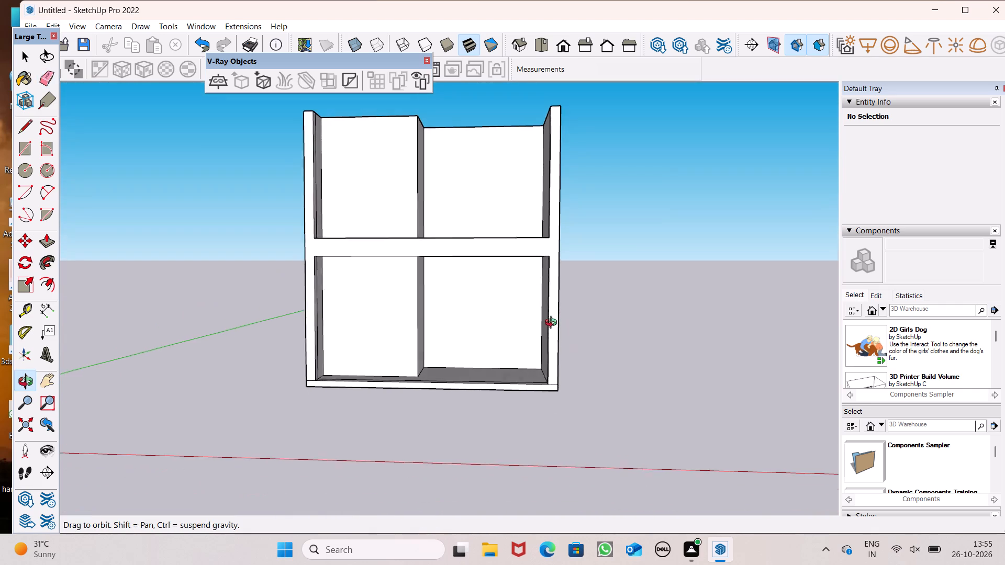
middle_click_drag(553, 324, 551, 326)
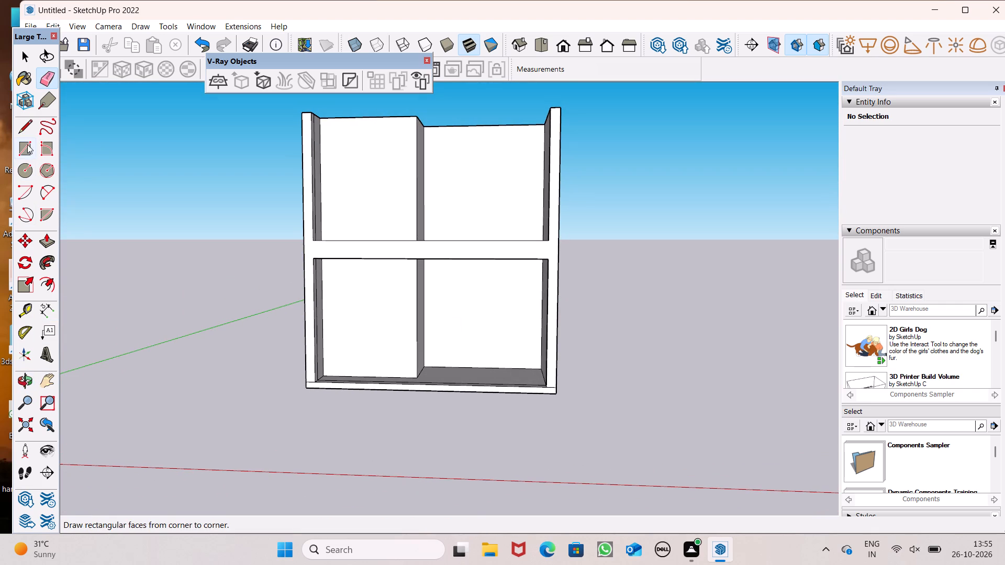
left_click(27, 144)
scroll(502, 363, "up", 6)
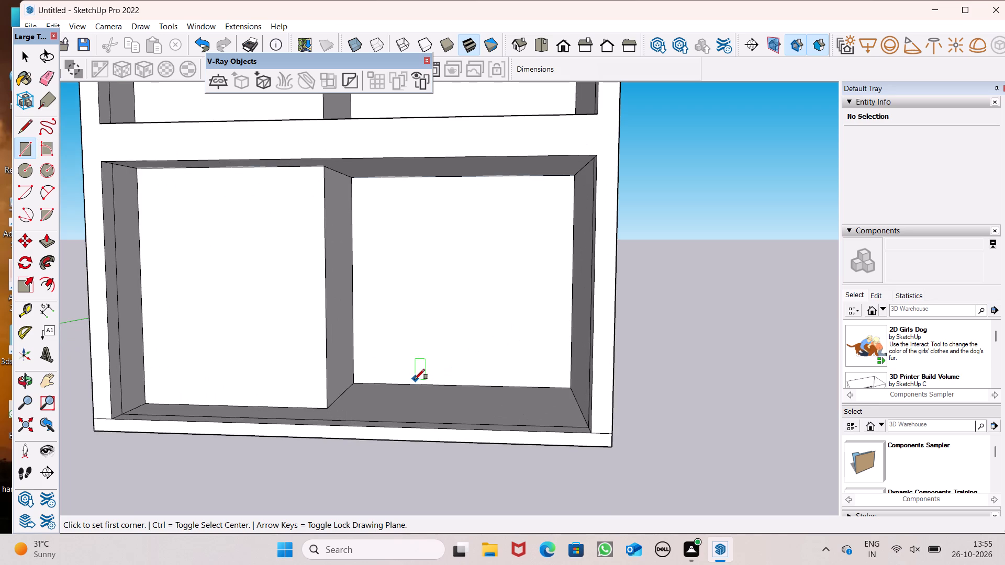
left_click_drag(400, 383, 405, 383)
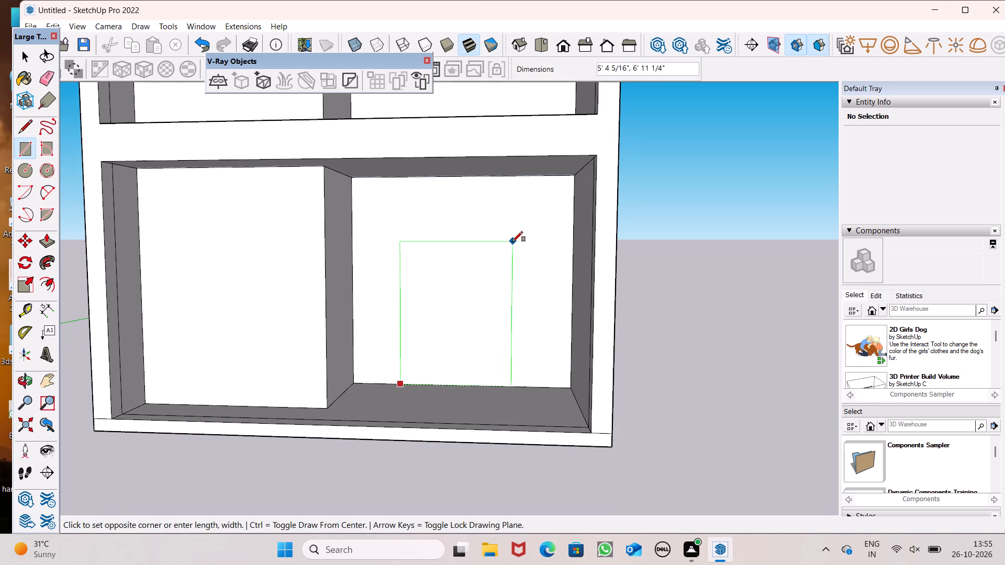
left_click(511, 215)
Copy the door rectangle from the ground floor about 11' 5" up onto the first-floor recessed wall, with its base on the slab.
scroll(523, 281, "down", 11)
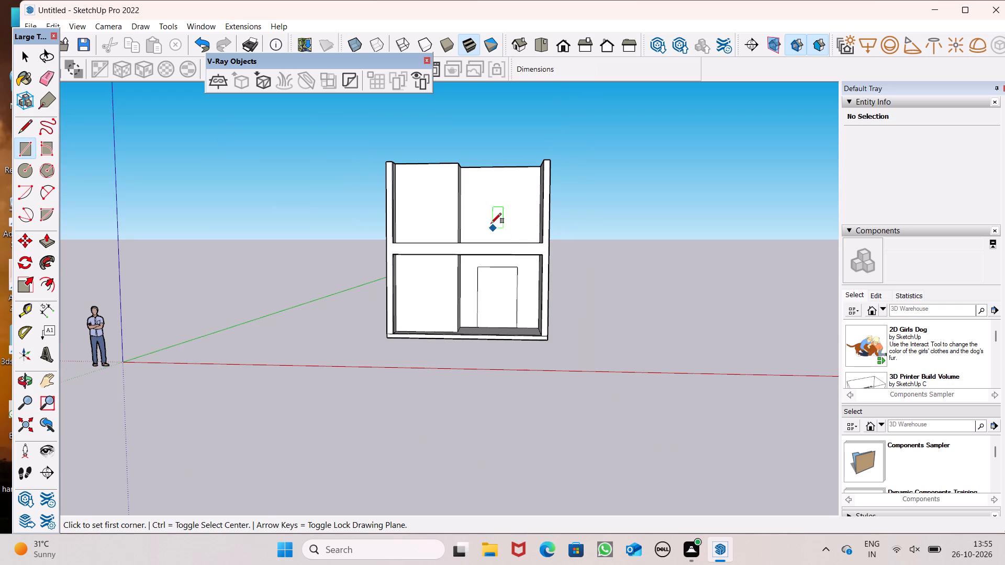
scroll(489, 211, "up", 7)
scroll(485, 206, "down", 1)
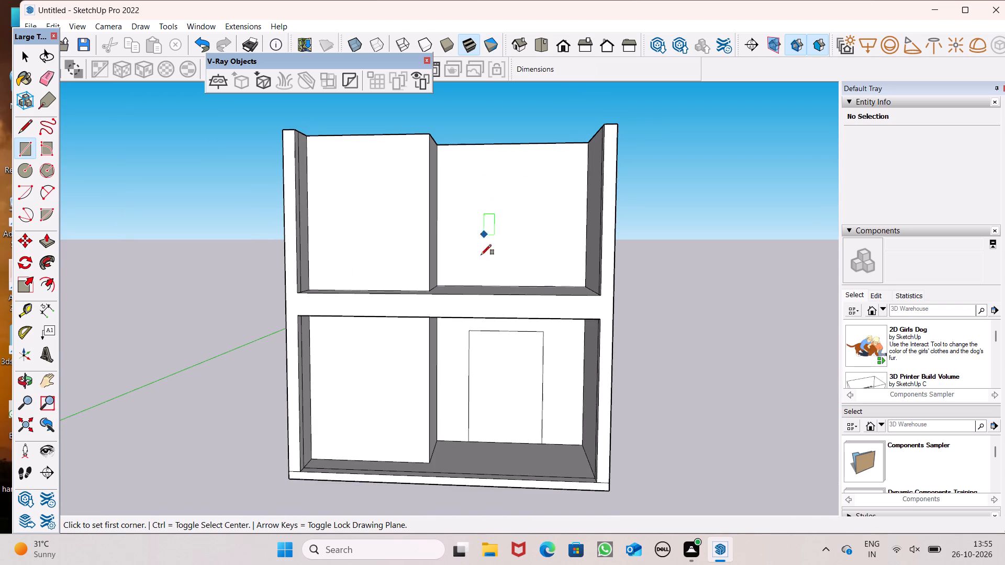
key("space")
double_click(497, 388)
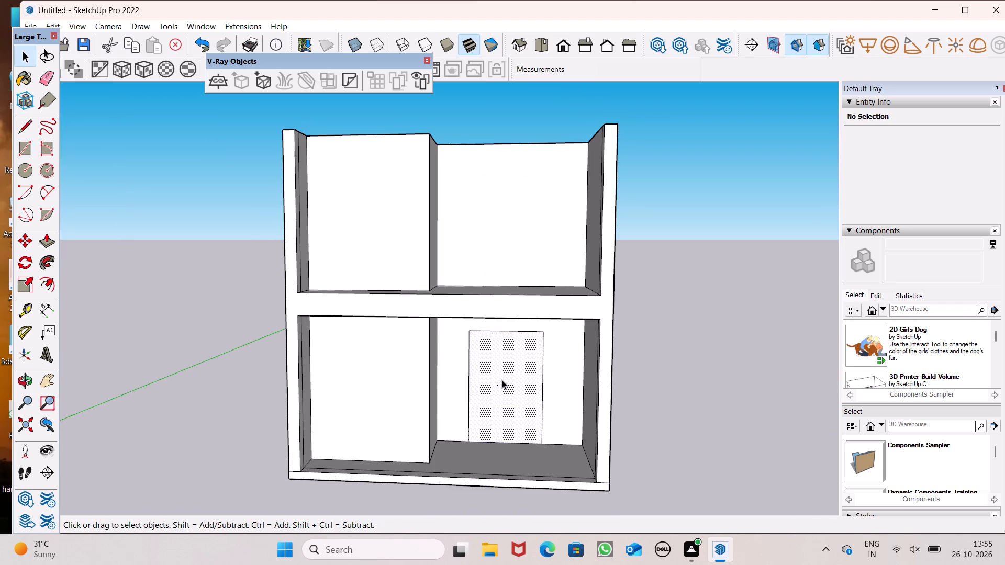
double_click(502, 380)
key("m")
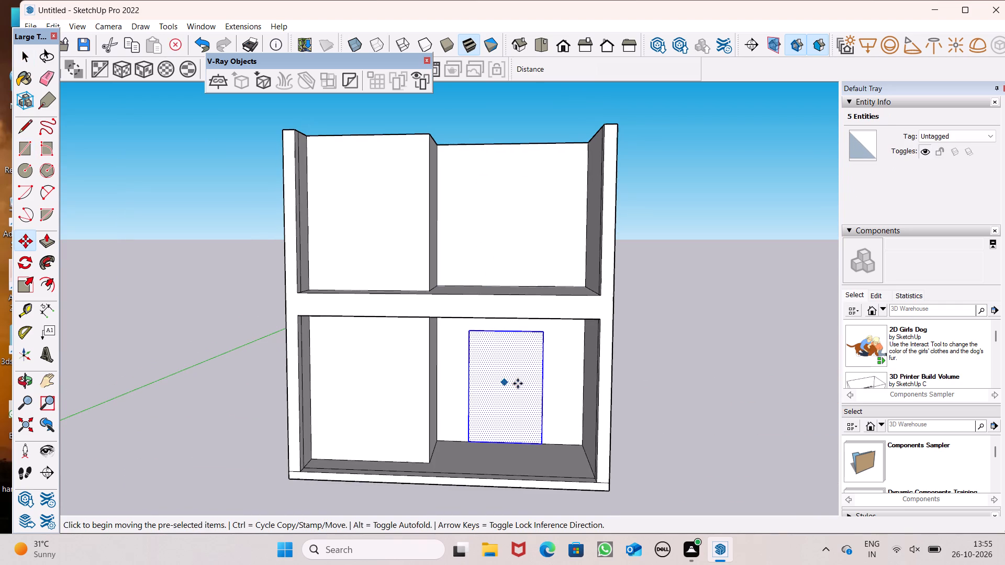
key("Return")
left_click_drag(542, 444, 532, 285)
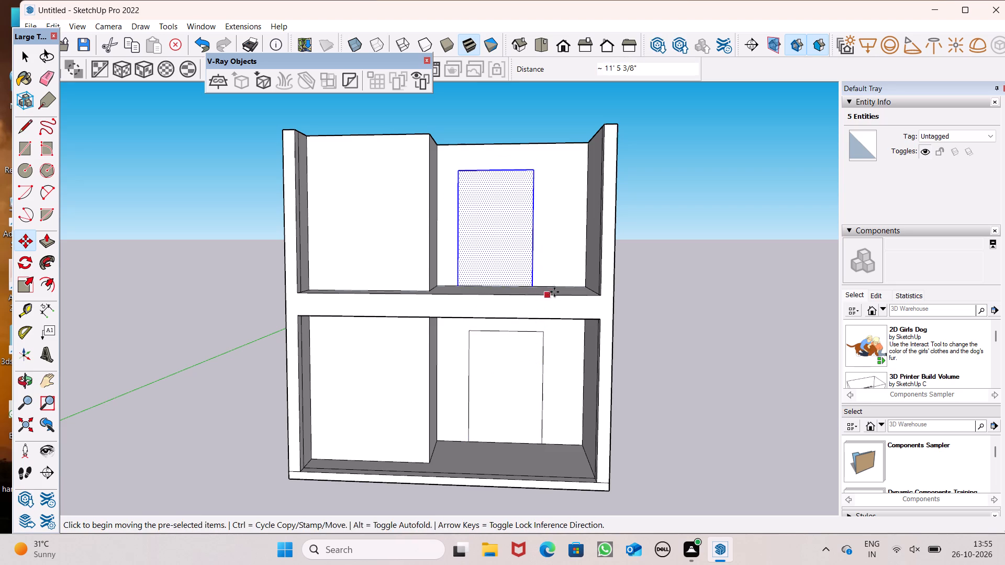
Slide the copied first-floor door outline about 4" toward the nearer side wall, roughly above the ground-floor outline, and deselect it.
middle_click_drag(585, 298, 572, 399)
scroll(533, 304, "up", 6)
middle_click_drag(566, 326, 575, 274)
scroll(533, 265, "up", 1)
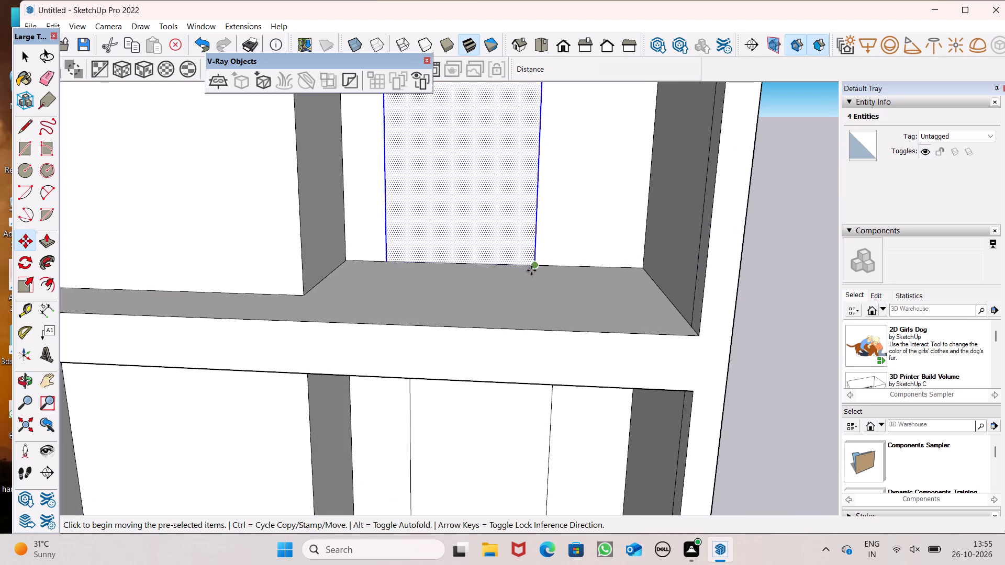
left_click_drag(533, 265, 546, 265)
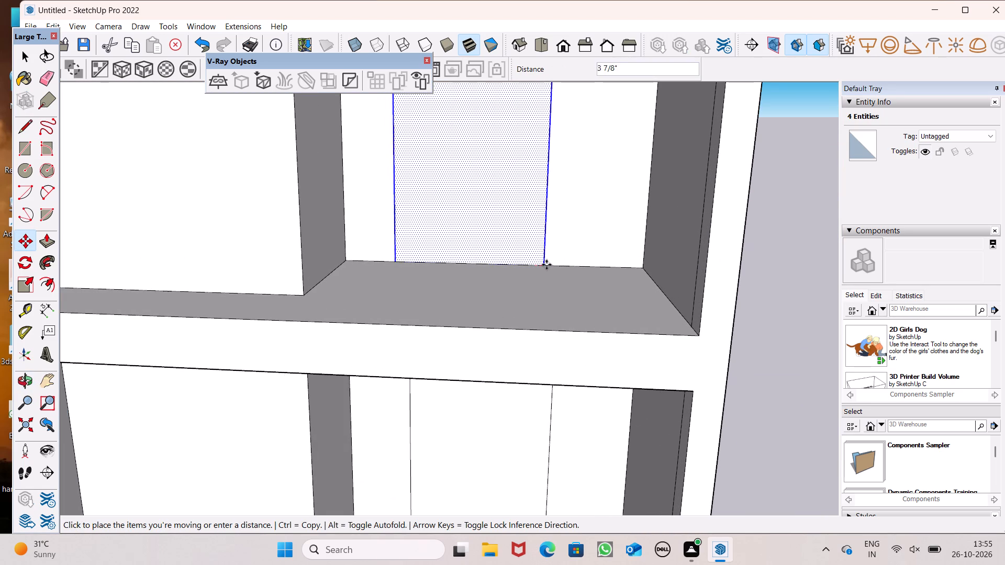
left_click_drag(546, 265, 552, 265)
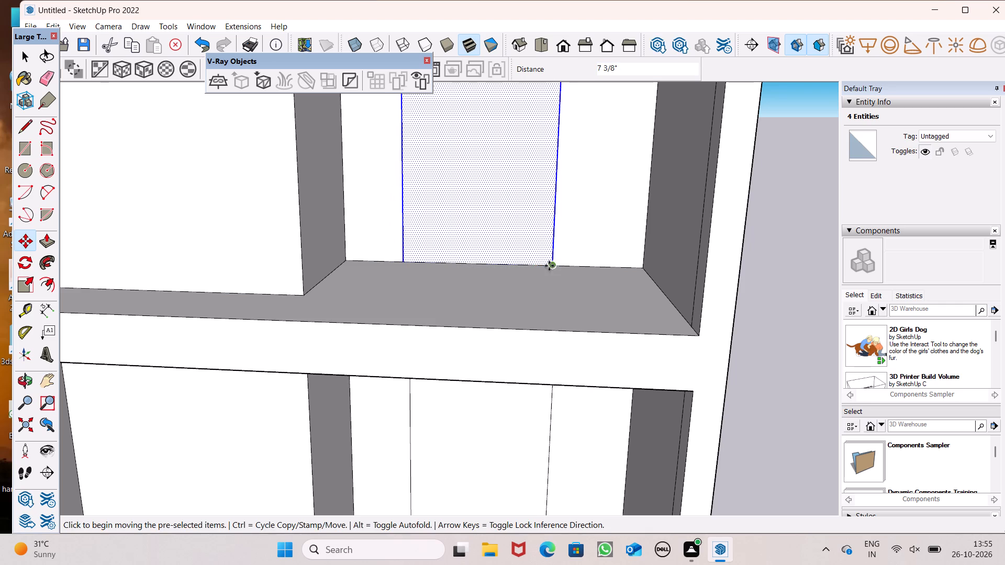
left_click(552, 265)
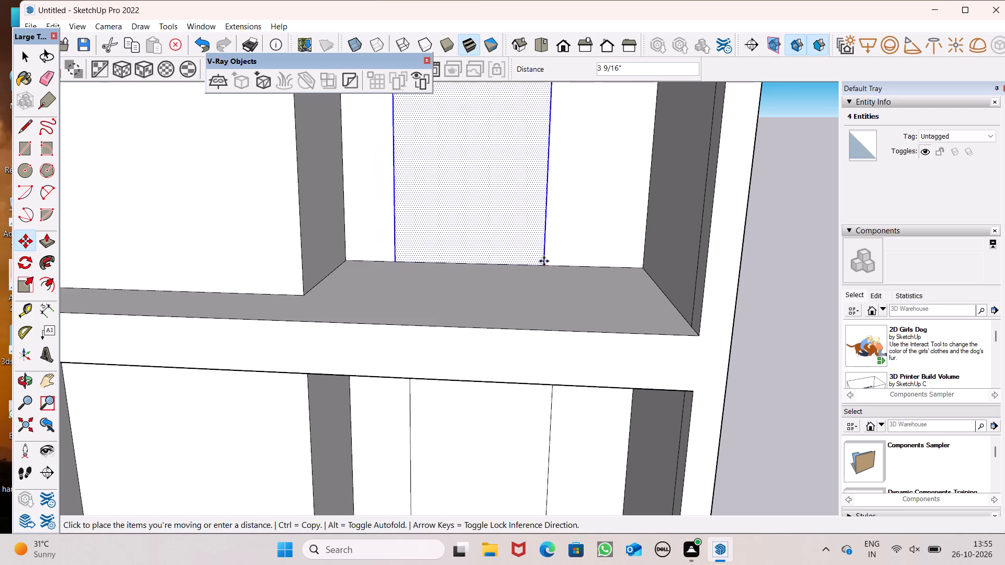
left_click(545, 261)
key("space")
scroll(515, 233, "down", 7)
left_click(695, 299)
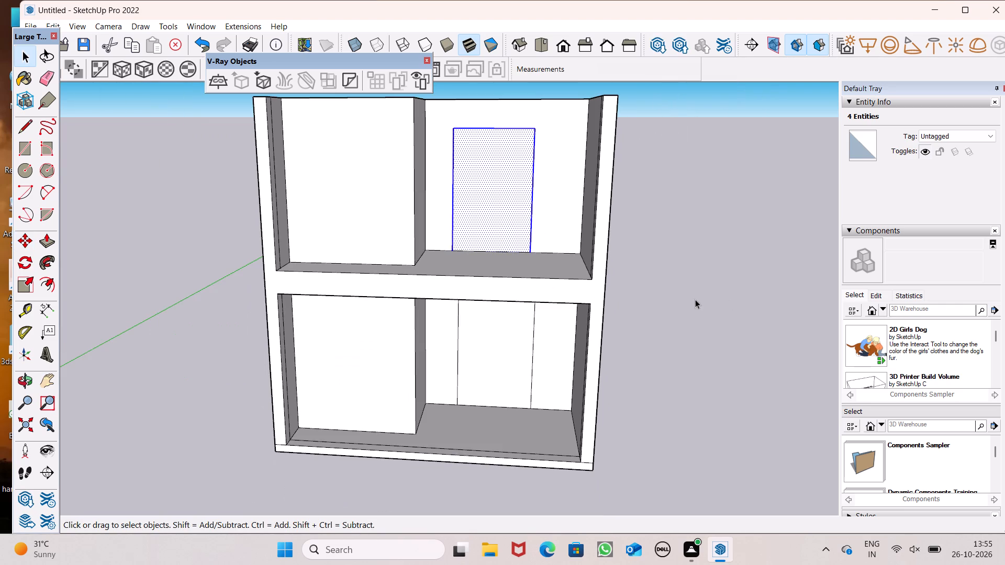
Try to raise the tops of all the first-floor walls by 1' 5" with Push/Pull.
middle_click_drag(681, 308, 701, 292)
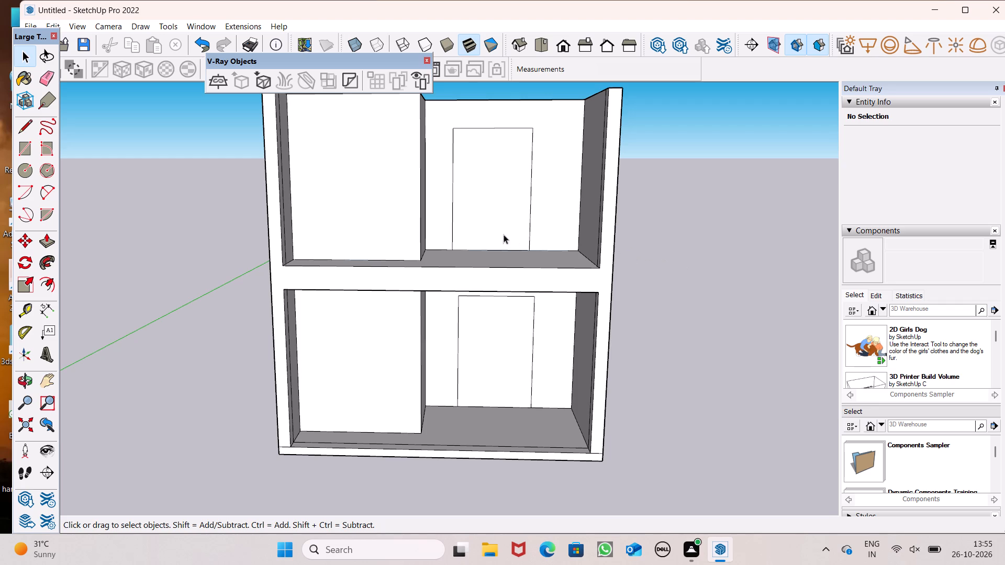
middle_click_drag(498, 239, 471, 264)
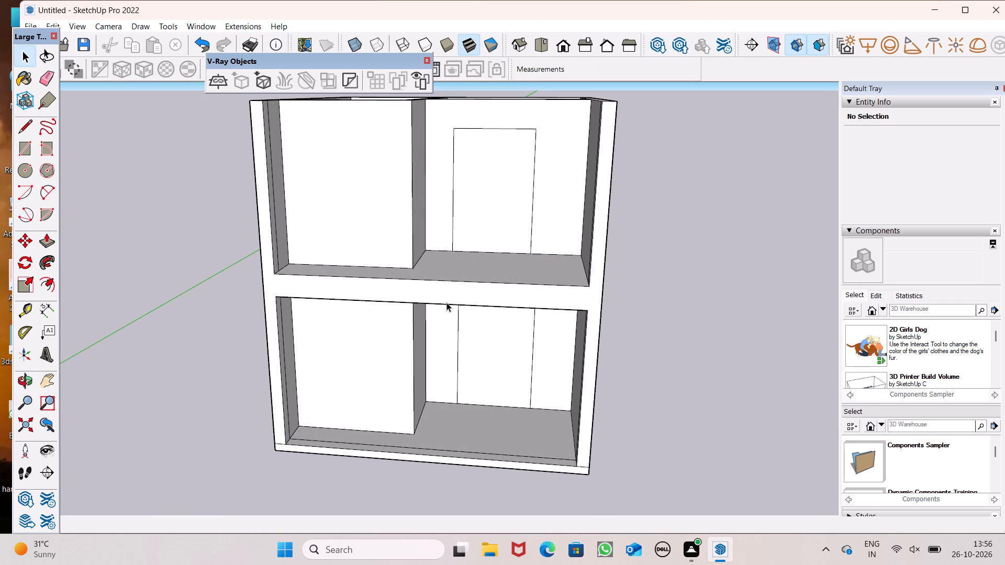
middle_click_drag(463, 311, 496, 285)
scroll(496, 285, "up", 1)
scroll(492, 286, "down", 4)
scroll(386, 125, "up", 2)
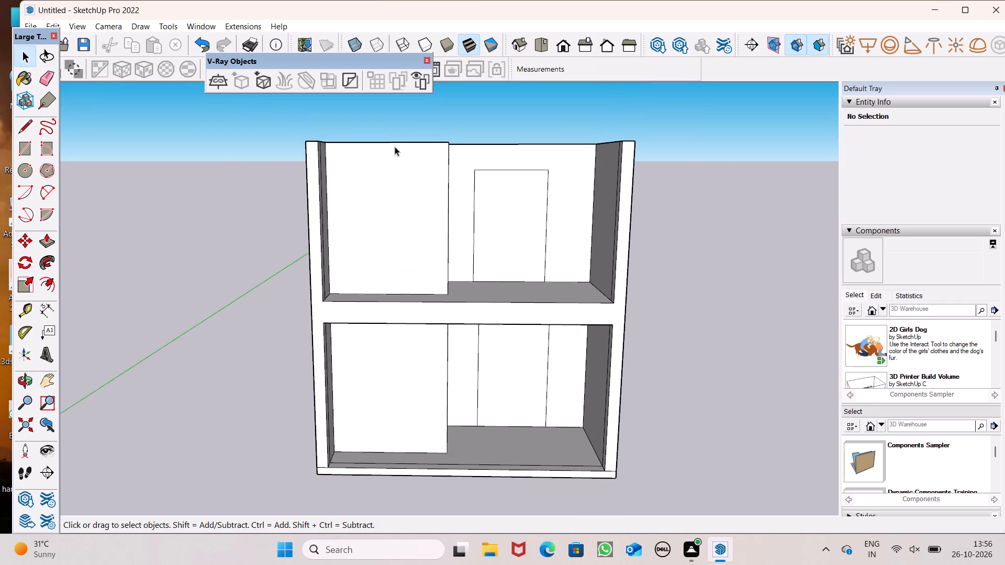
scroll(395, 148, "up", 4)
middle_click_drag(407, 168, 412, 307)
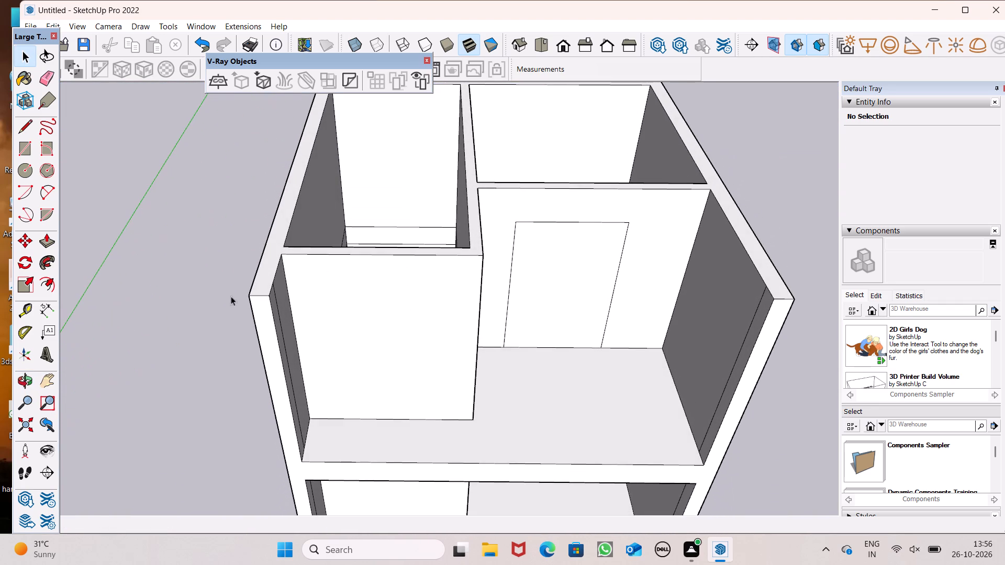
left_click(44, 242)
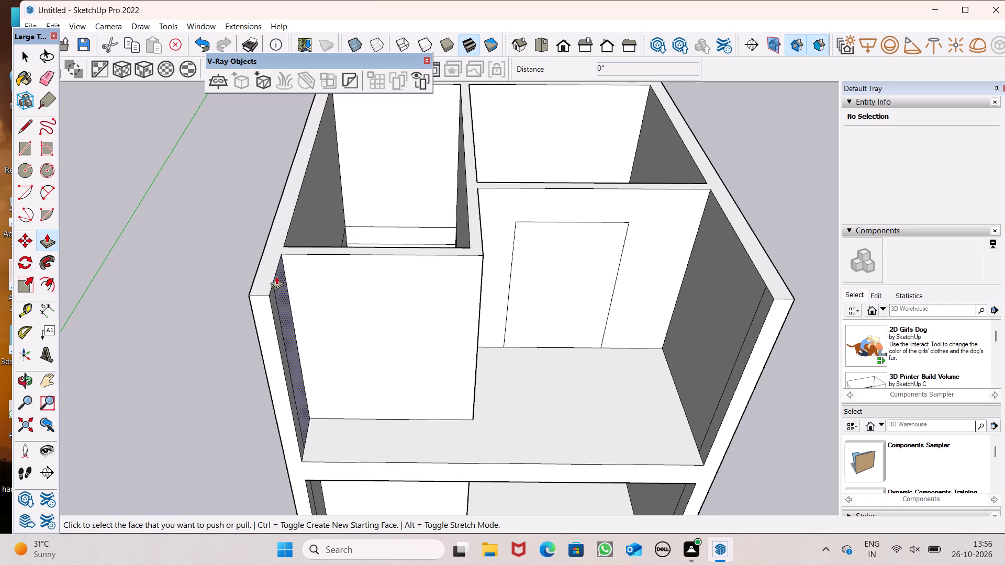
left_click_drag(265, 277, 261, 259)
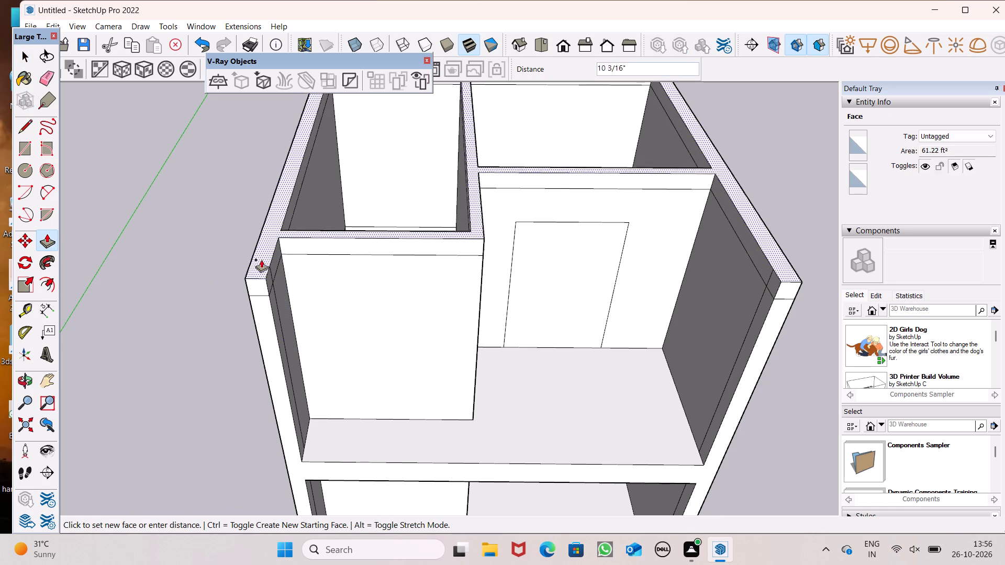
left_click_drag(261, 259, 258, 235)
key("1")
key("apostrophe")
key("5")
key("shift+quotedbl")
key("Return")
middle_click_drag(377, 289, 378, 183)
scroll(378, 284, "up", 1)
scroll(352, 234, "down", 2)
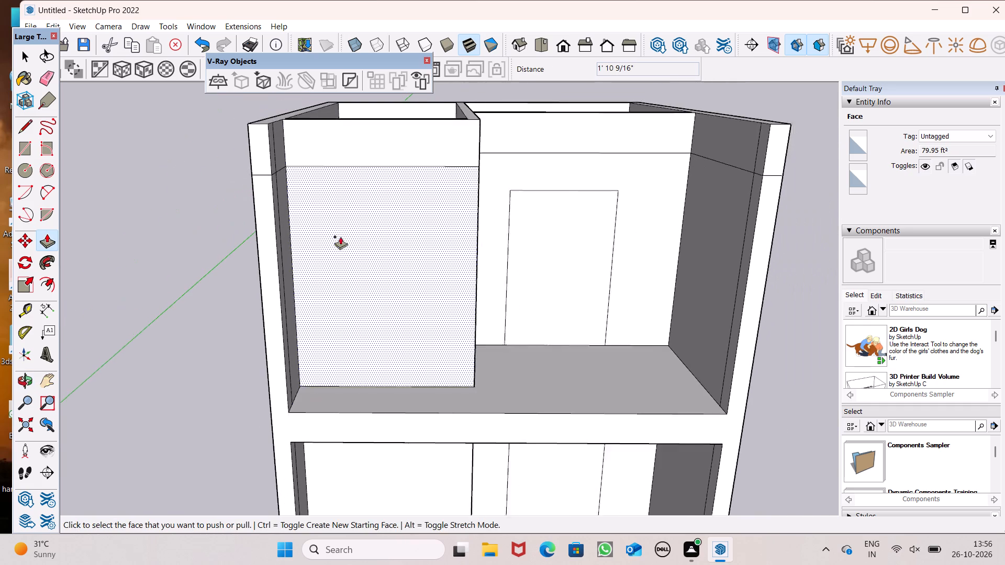
Measure the height of the added band at the outer corner of the first-floor front room's wall.
left_click(51, 316)
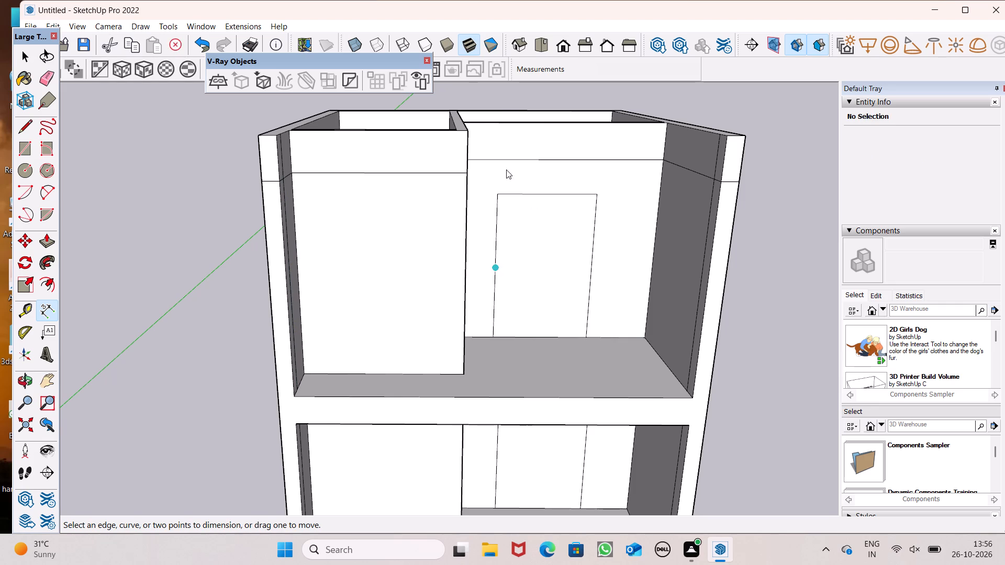
middle_click_drag(490, 172, 337, 182)
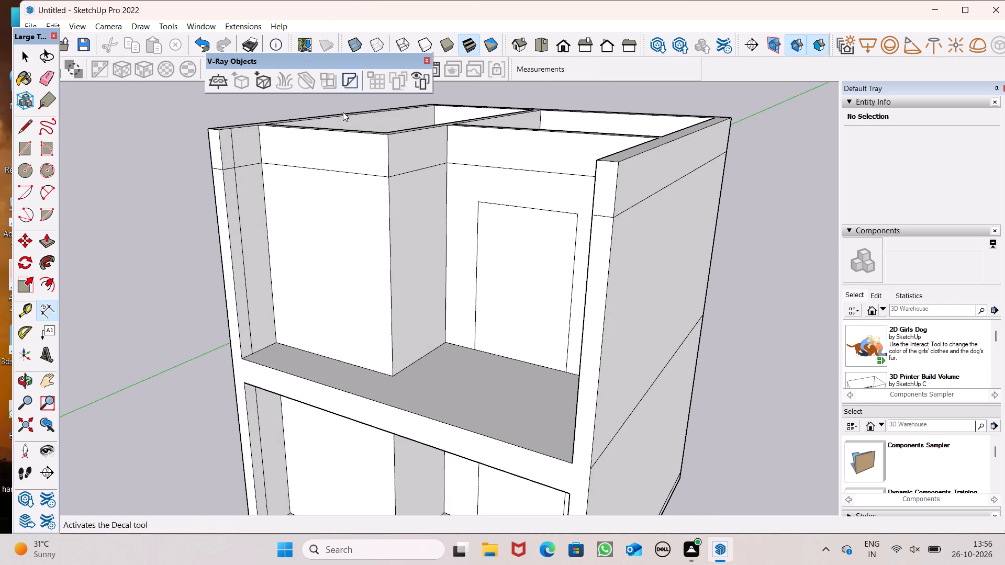
scroll(306, 165, "up", 5)
left_click(450, 108)
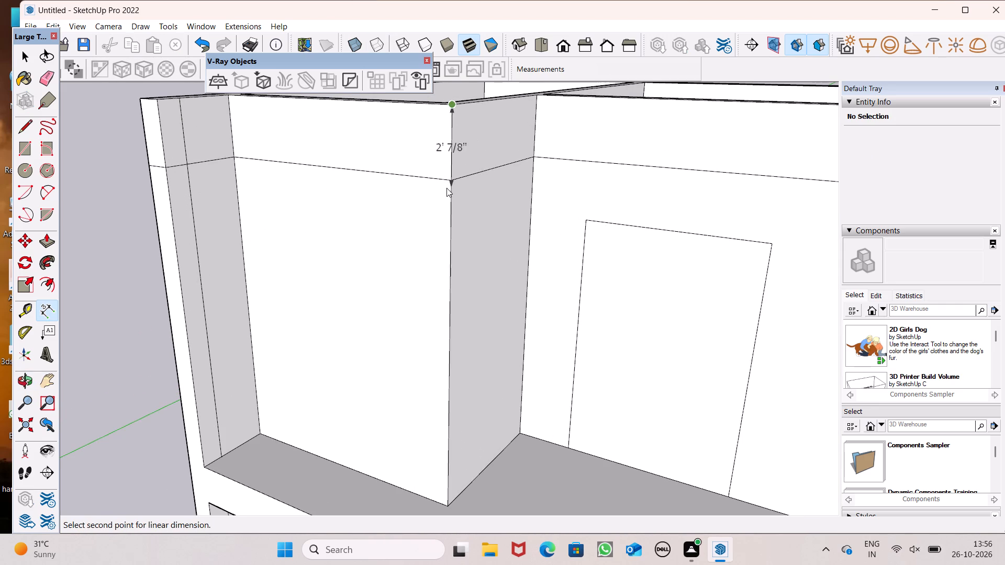
scroll(446, 188, "up", 6)
scroll(459, 187, "down", 4)
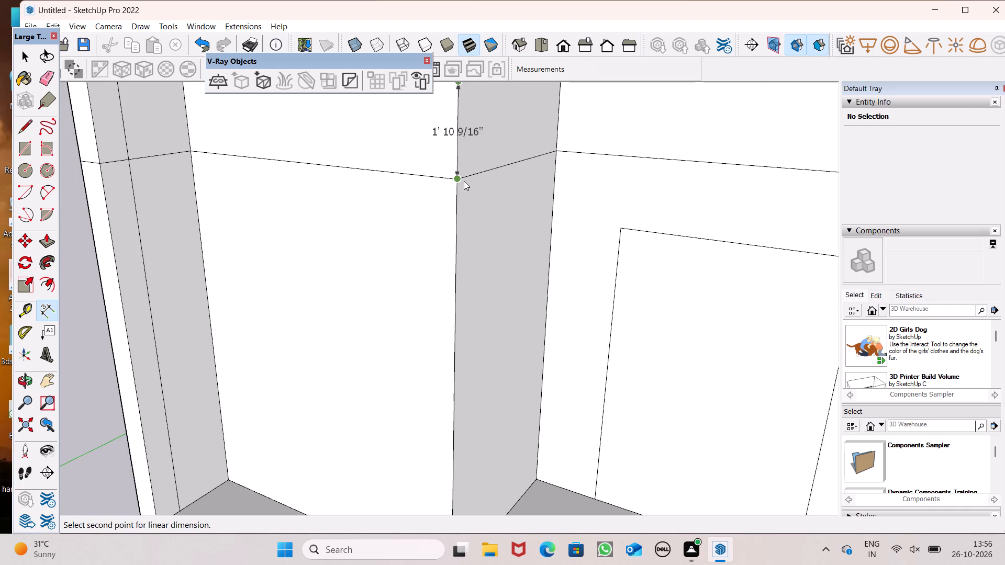
key("space")
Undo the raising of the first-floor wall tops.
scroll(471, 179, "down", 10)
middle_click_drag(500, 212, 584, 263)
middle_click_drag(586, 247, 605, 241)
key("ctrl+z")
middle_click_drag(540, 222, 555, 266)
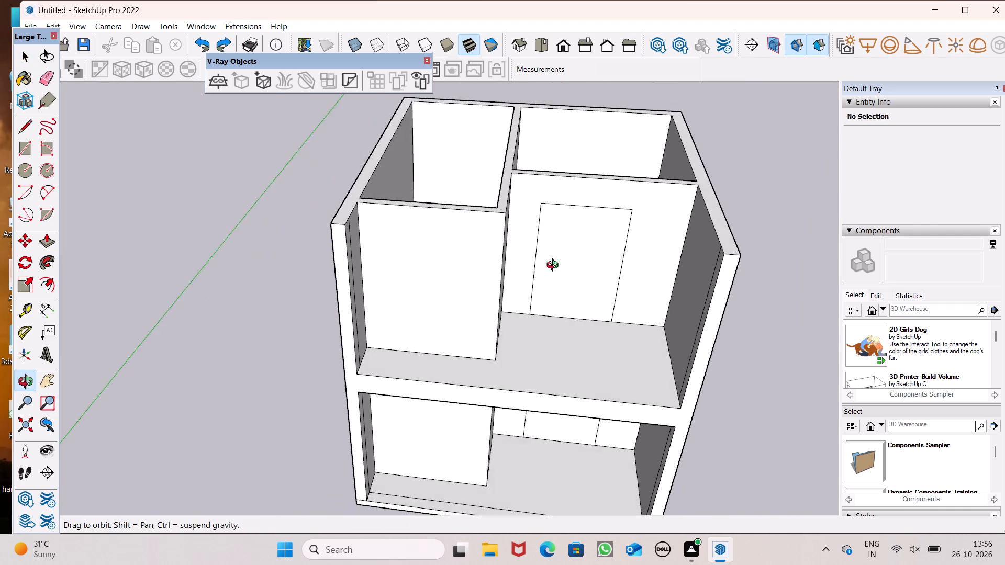
Raise the tops of all the first-floor walls by 1' 5" with Push/Pull.
middle_click_drag(555, 266, 561, 281)
scroll(319, 261, "down", 1)
middle_click_drag(397, 264, 403, 318)
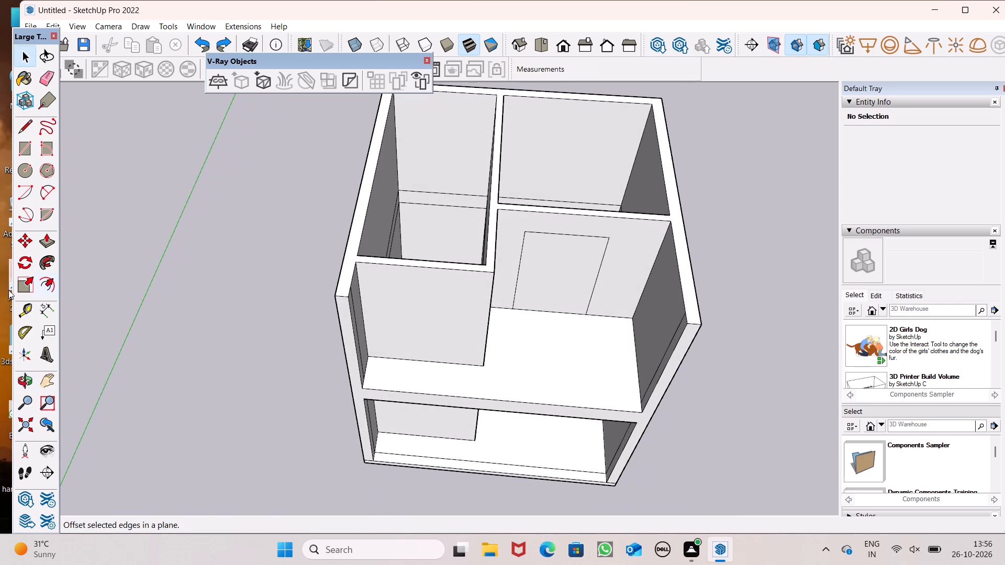
left_click(44, 242)
scroll(338, 234, "up", 2)
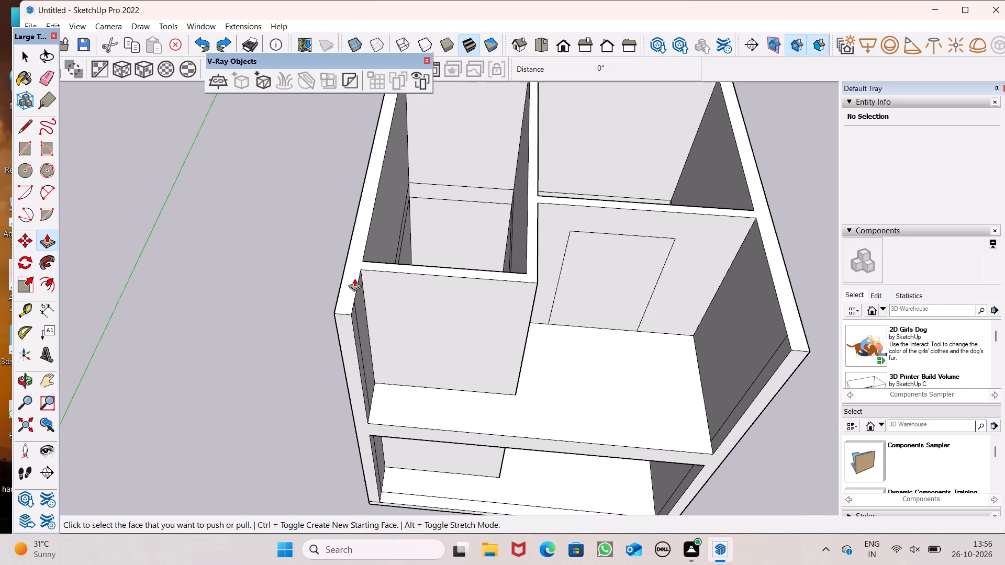
left_click_drag(354, 282, 353, 259, "ctrl")
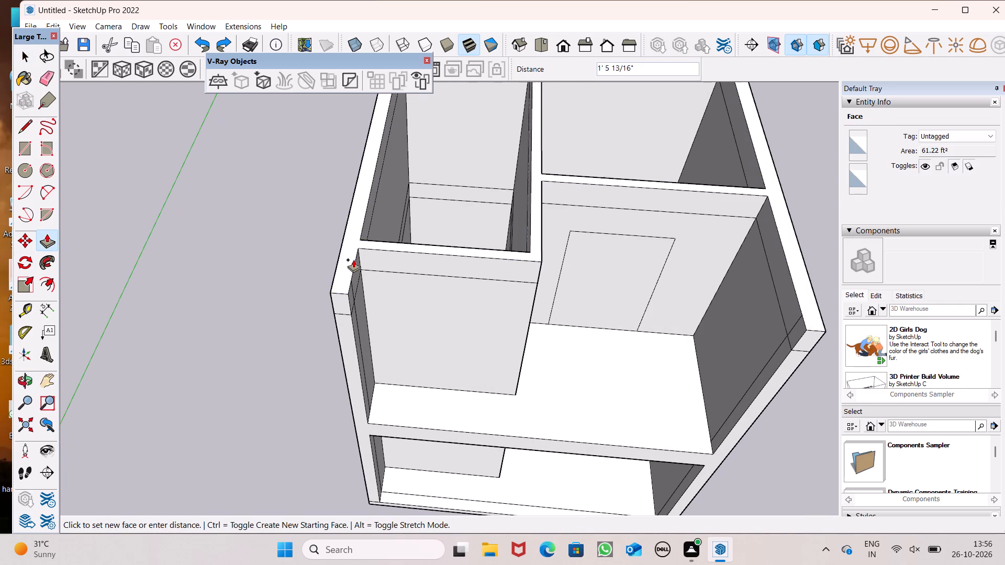
left_click_drag(353, 259, 357, 199, "ctrl")
type("1'5")
key("shift+quotedbl")
key("Return")
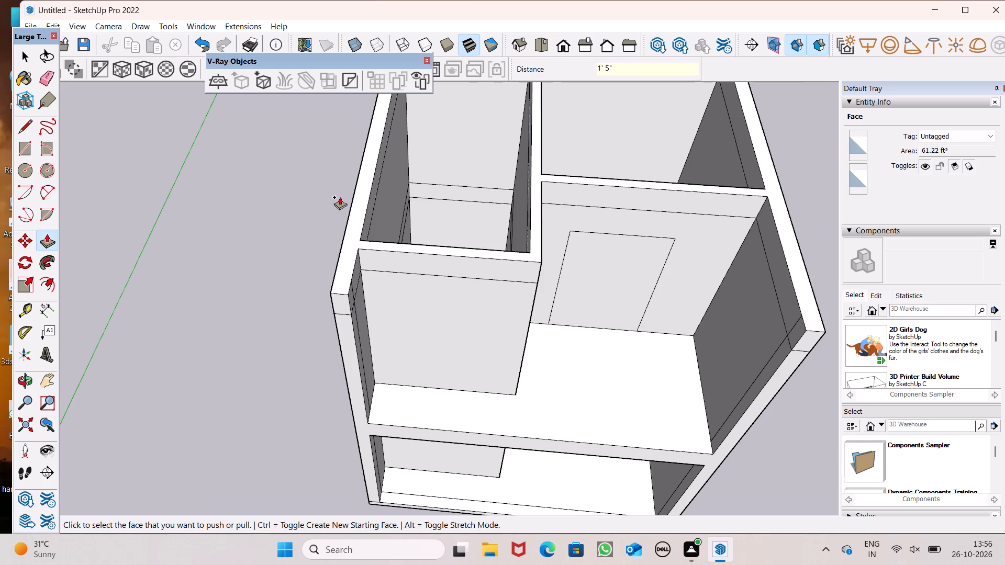
scroll(331, 200, "down", 4)
middle_click_drag(366, 230, 321, 105)
key("space")
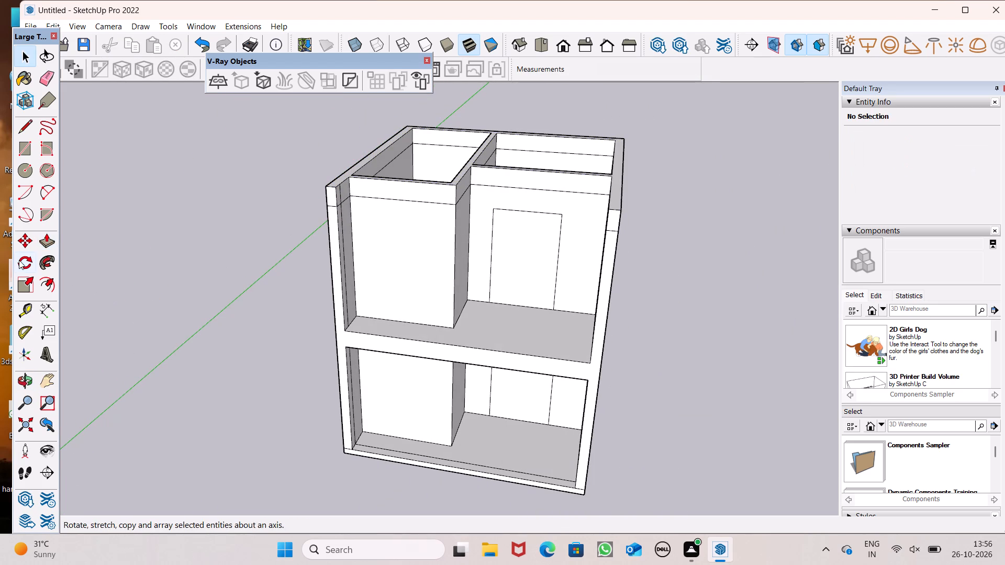
Measure the height of the added band at the outer corner of the first-floor front room's wall.
left_click(49, 314)
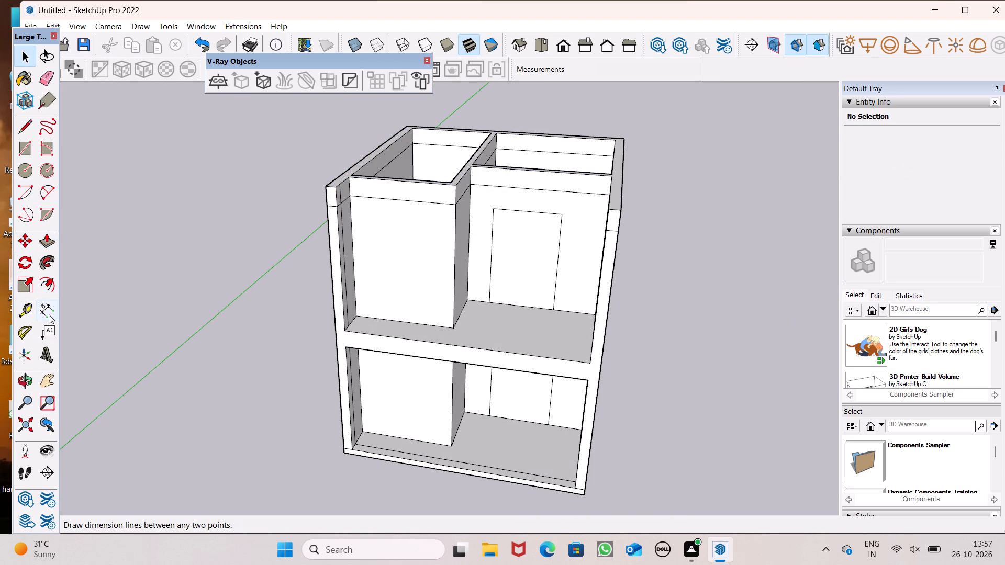
scroll(455, 208, "up", 5)
middle_click_drag(447, 196, 472, 165)
scroll(471, 160, "up", 6)
middle_click_drag(458, 165, 470, 148)
scroll(470, 147, "up", 4)
scroll(470, 147, "down", 1)
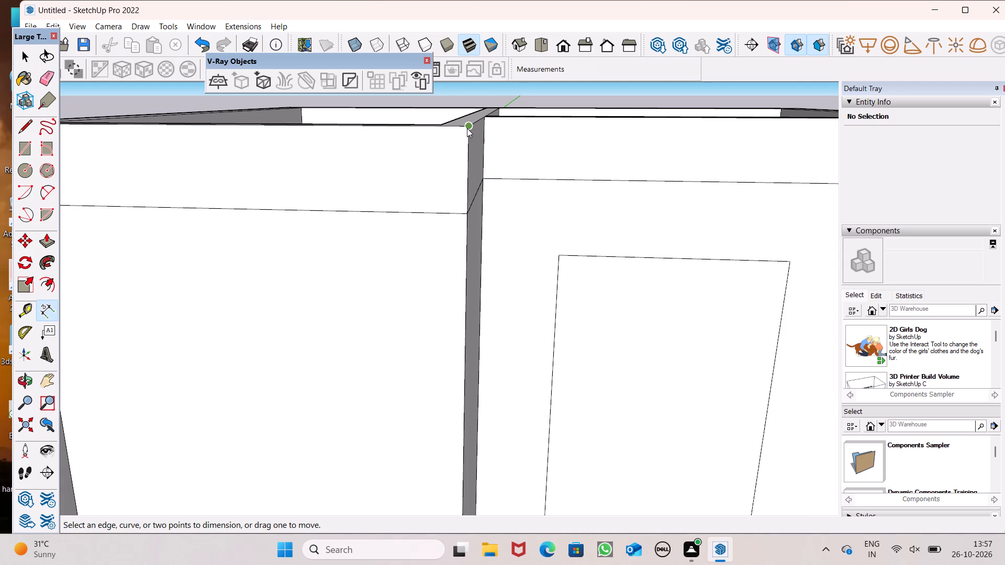
left_click(467, 128)
left_click(466, 213)
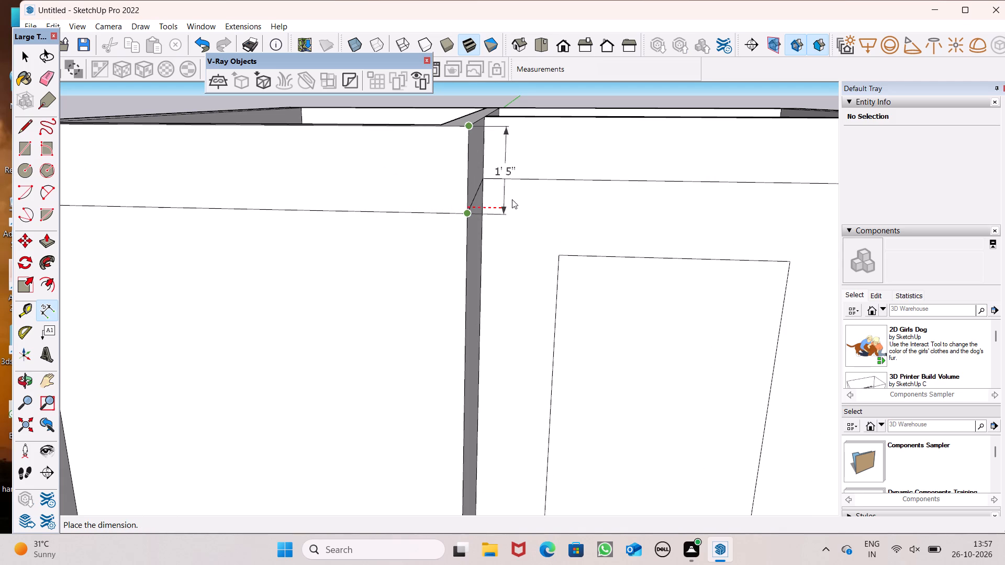
scroll(560, 204, "down", 9)
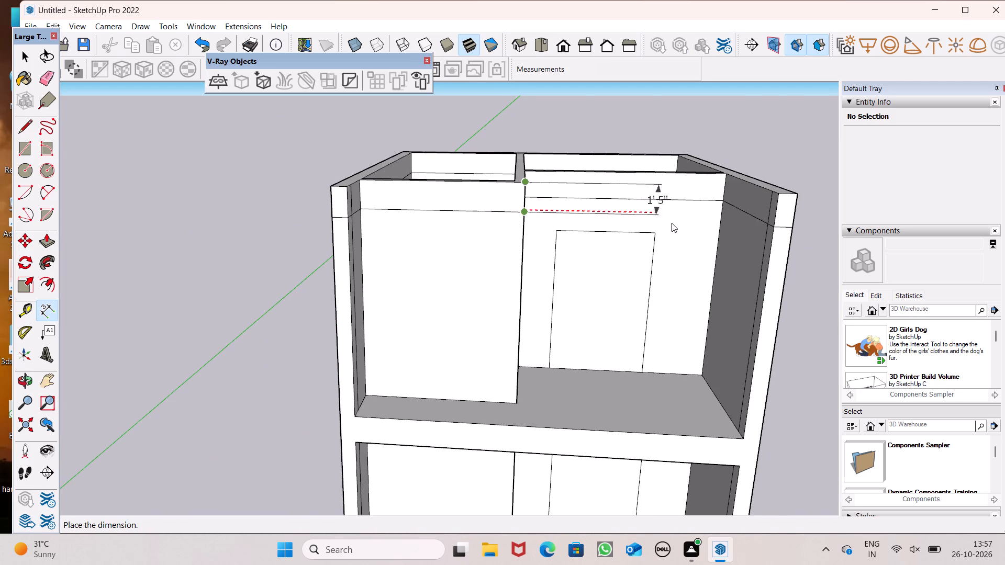
middle_click_drag(689, 234, 702, 306)
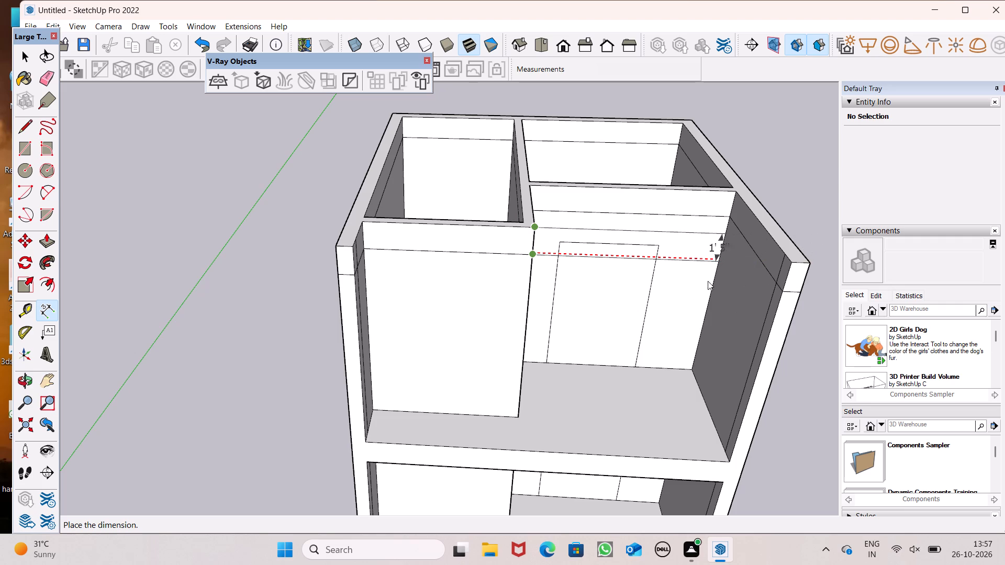
key("space")
Erase the short vertical line within the added band on the inner face of the side wall beside the front room.
scroll(537, 255, "down", 3)
middle_click_drag(636, 287, 595, 218)
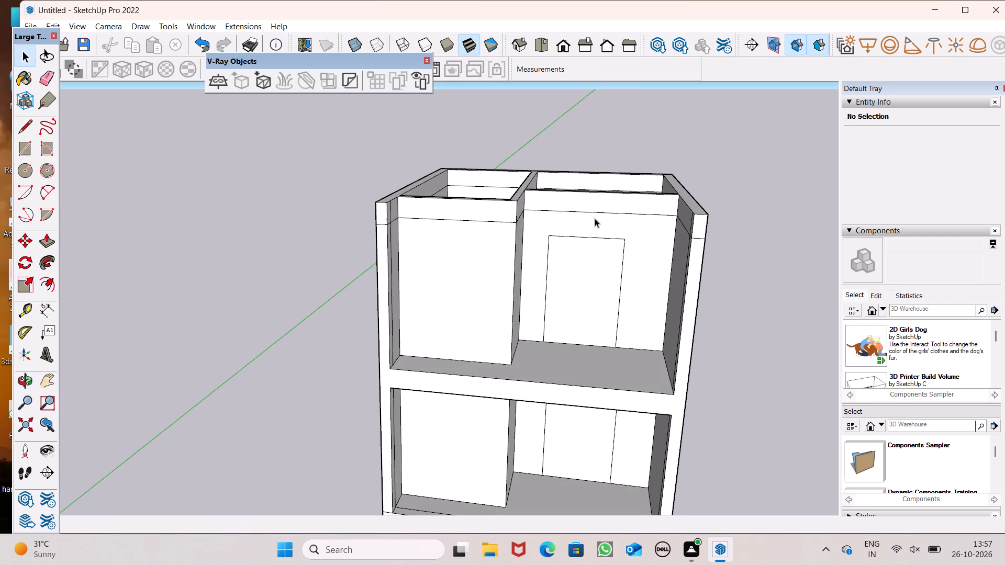
middle_click_drag(546, 280, 572, 276)
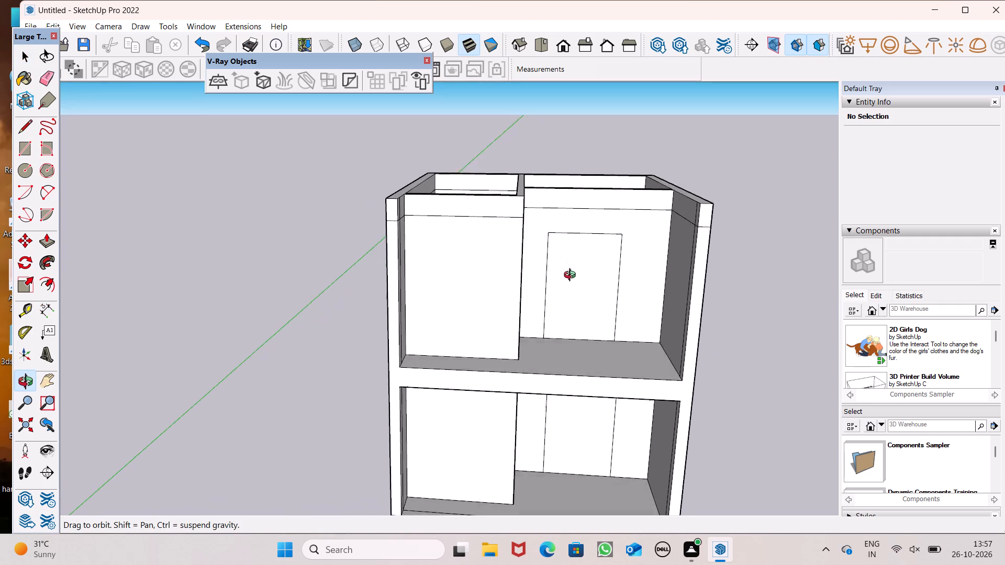
middle_click_drag(572, 276, 557, 291)
scroll(543, 226, "down", 1)
middle_click_drag(535, 229, 460, 253)
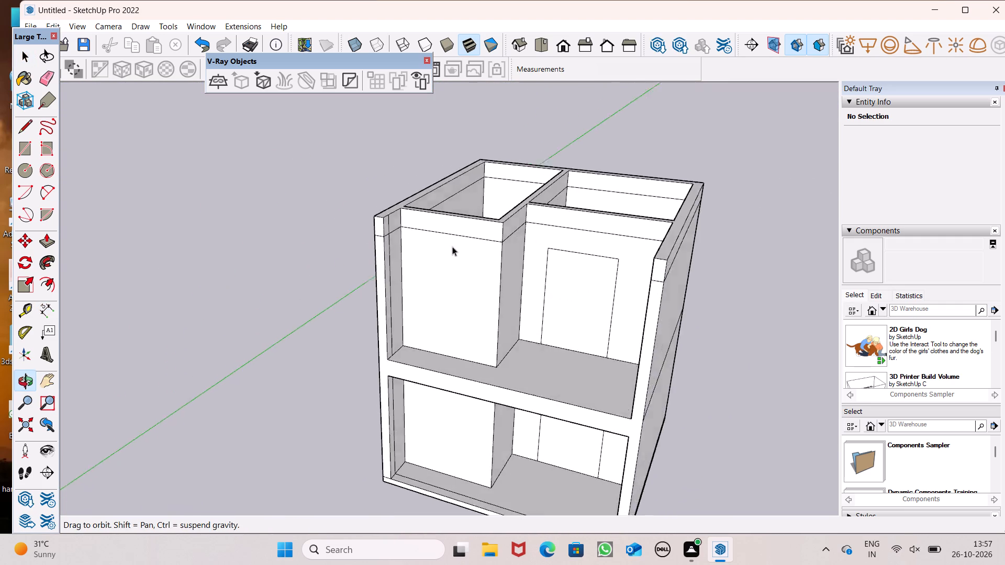
scroll(451, 245, "up", 6)
left_click(44, 89)
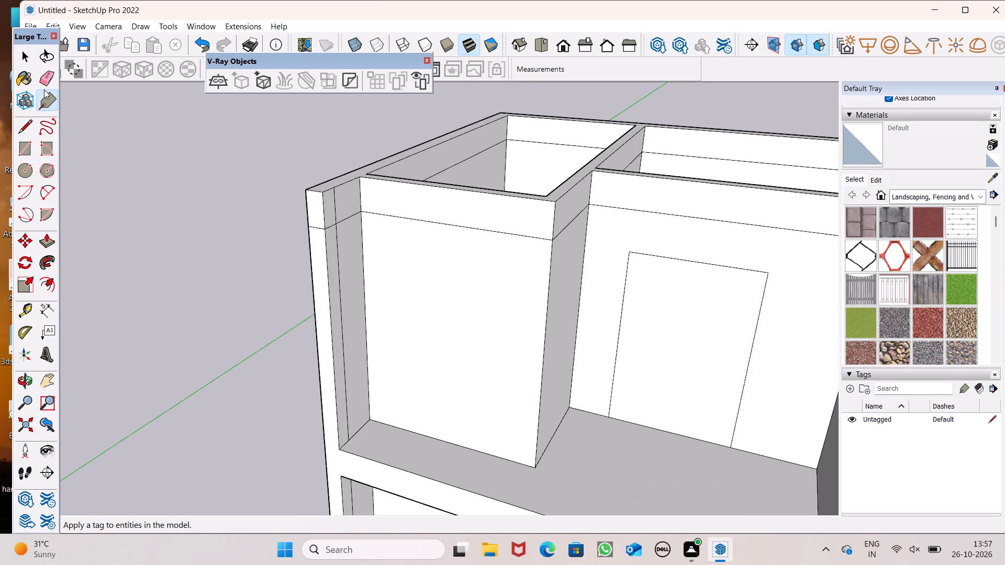
left_click(42, 81)
scroll(479, 266, "up", 4)
scroll(285, 184, "up", 4)
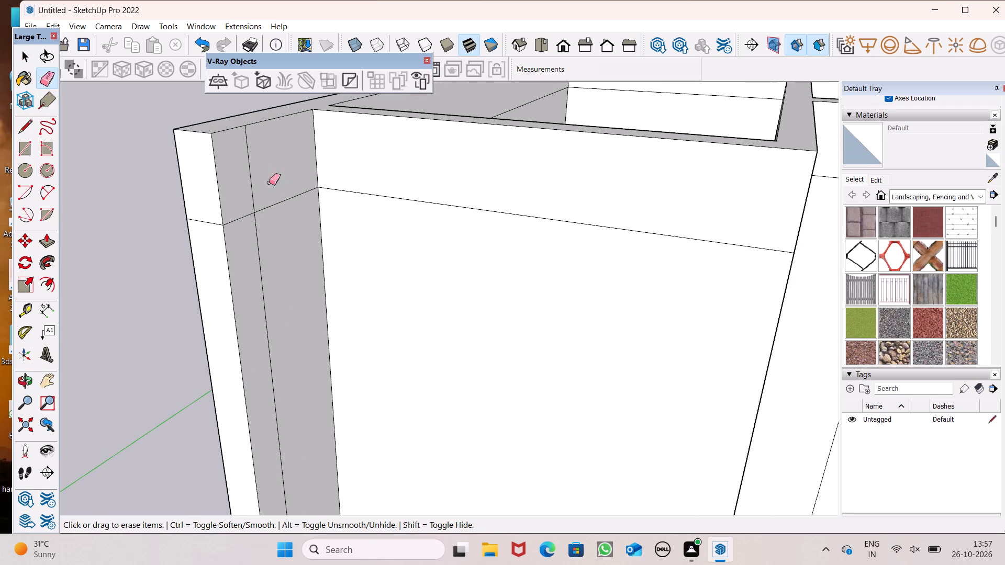
left_click_drag(254, 187, 248, 195)
scroll(297, 158, "down", 8)
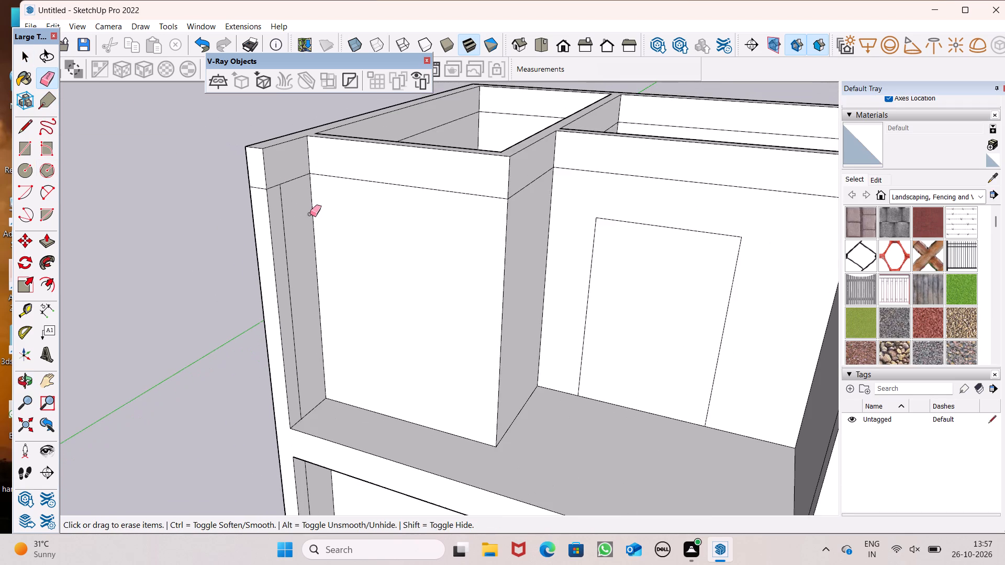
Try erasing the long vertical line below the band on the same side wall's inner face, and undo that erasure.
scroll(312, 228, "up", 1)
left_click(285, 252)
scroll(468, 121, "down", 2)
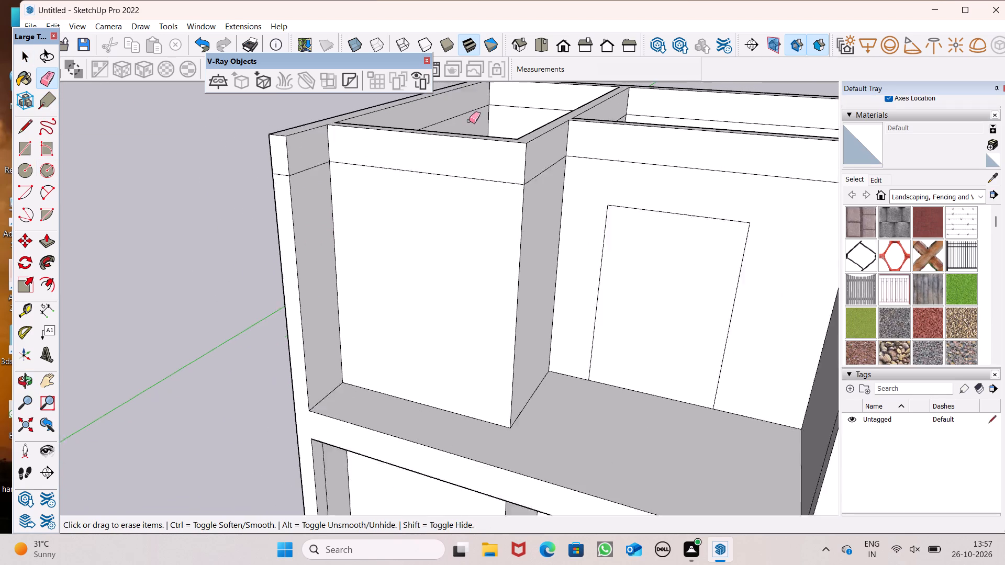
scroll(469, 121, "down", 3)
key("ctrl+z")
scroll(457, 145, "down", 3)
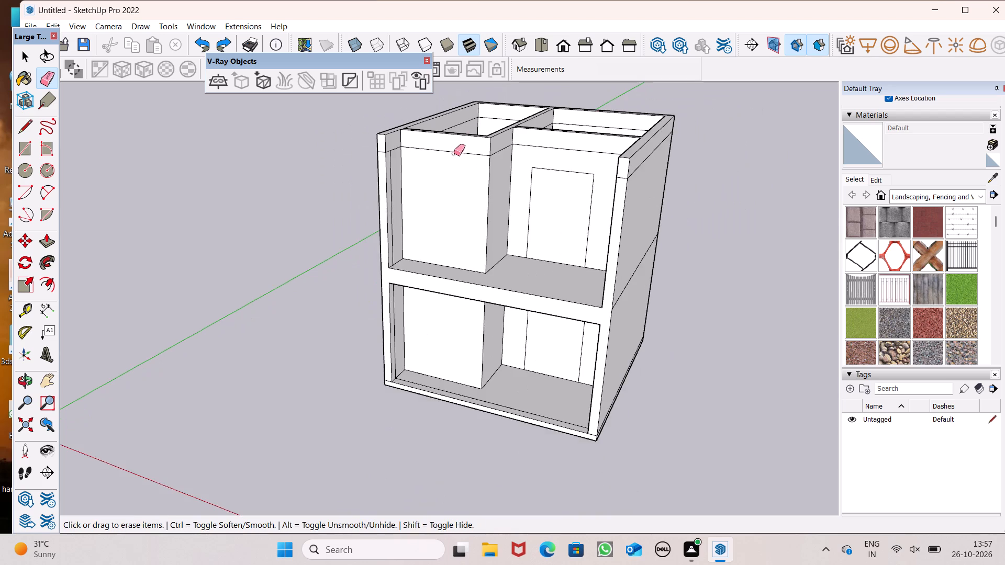
Erase the short vertical line within the added band on the opposite side wall's inner face.
middle_click_drag(564, 181, 762, 164)
scroll(603, 145, "up", 2)
middle_click_drag(618, 139, 632, 121)
scroll(600, 121, "up", 5)
left_click(618, 129)
scroll(653, 135, "down", 2)
middle_click_drag(683, 165, 624, 212)
scroll(651, 206, "down", 2)
middle_click_drag(667, 214, 660, 261)
key("space")
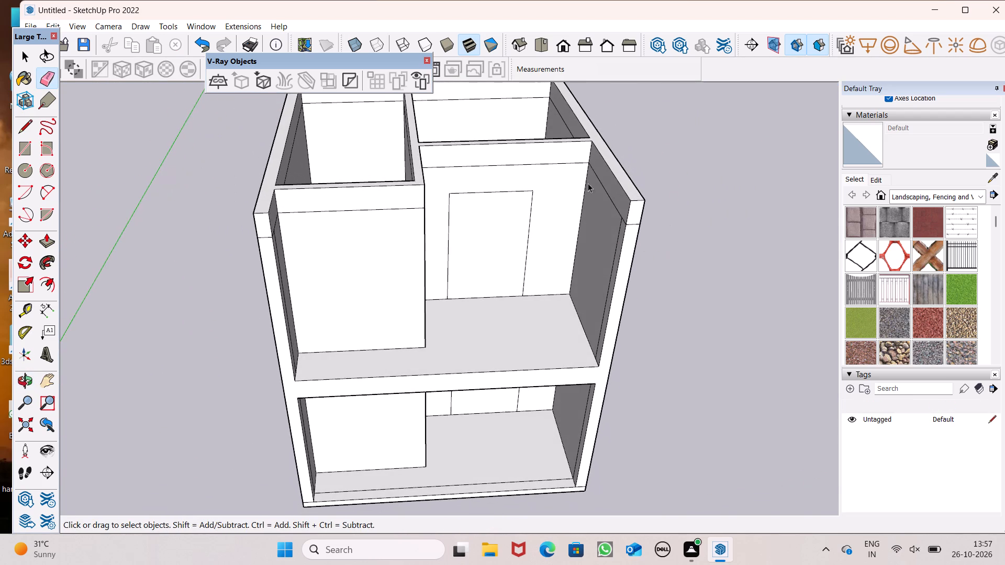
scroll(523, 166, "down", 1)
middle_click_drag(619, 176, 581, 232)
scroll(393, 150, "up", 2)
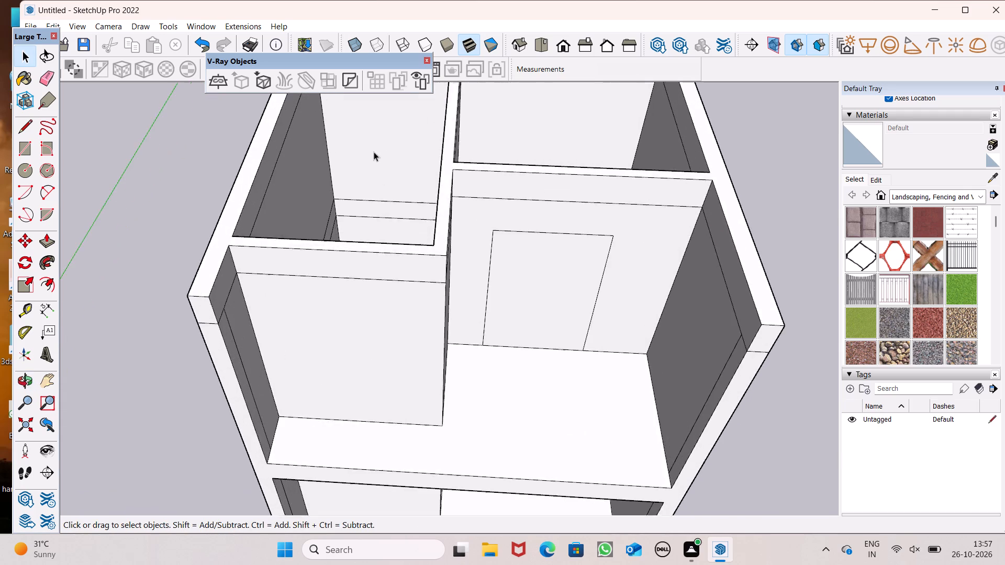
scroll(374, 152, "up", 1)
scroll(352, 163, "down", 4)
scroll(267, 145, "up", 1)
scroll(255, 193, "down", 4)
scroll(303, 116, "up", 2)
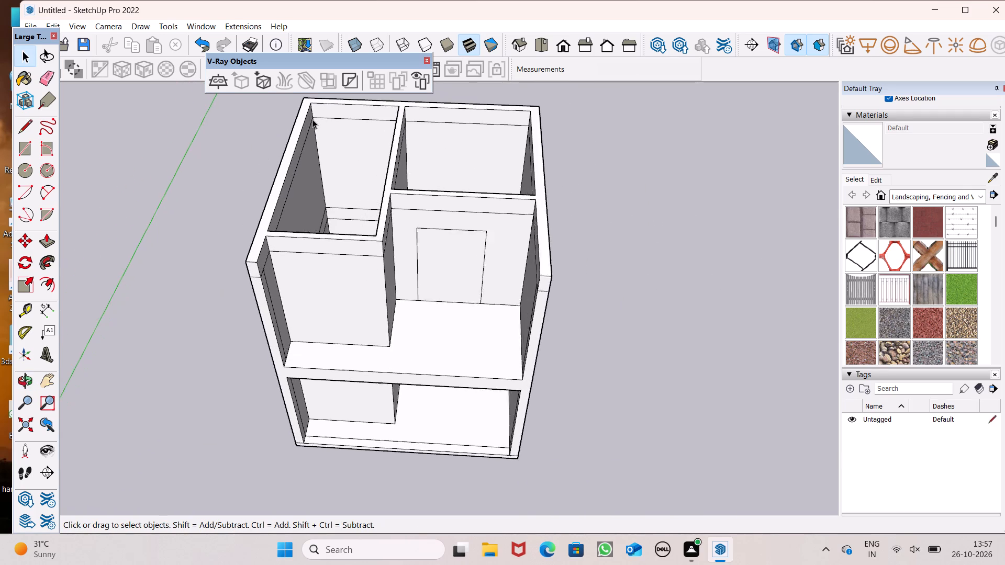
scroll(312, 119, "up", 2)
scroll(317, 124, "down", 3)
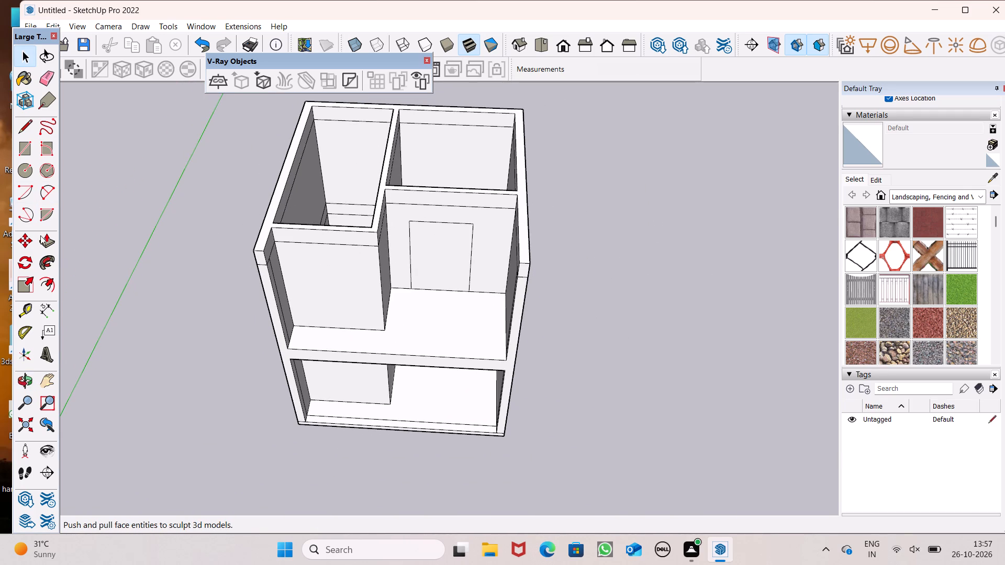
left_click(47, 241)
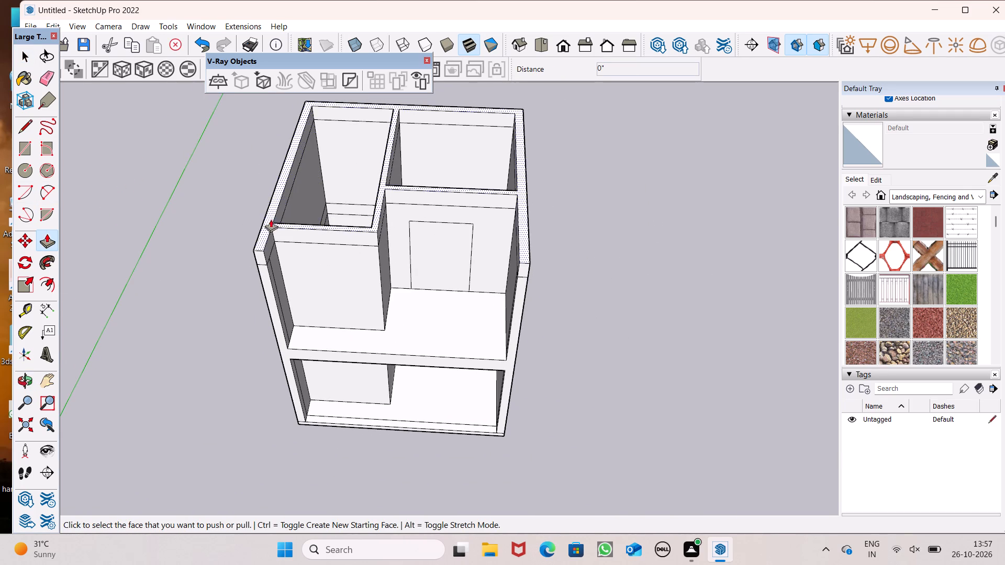
Measure the first-floor height at the front room's corner, from the floor to the wall top and to the band line.
middle_click_drag(289, 225, 321, 47)
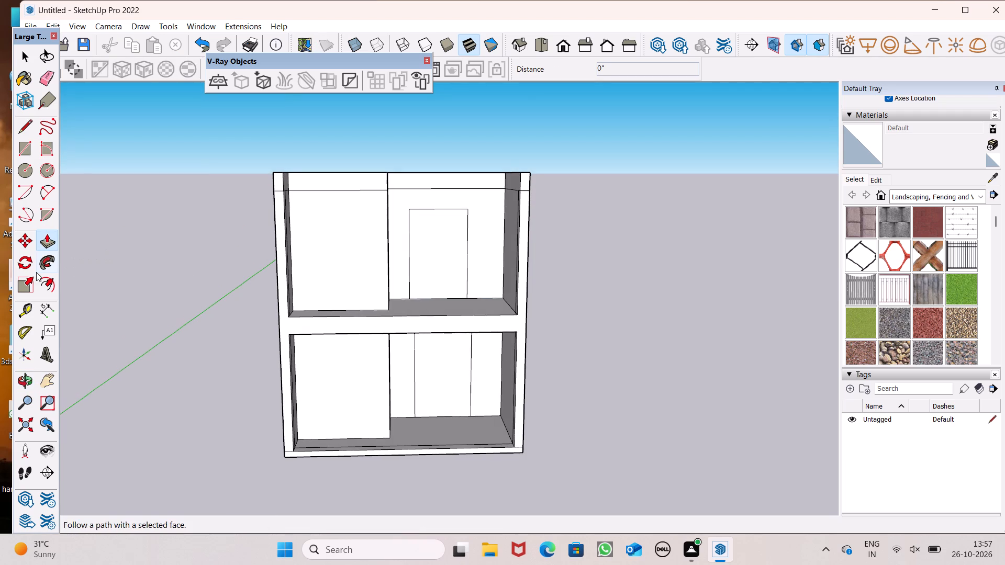
left_click(39, 308)
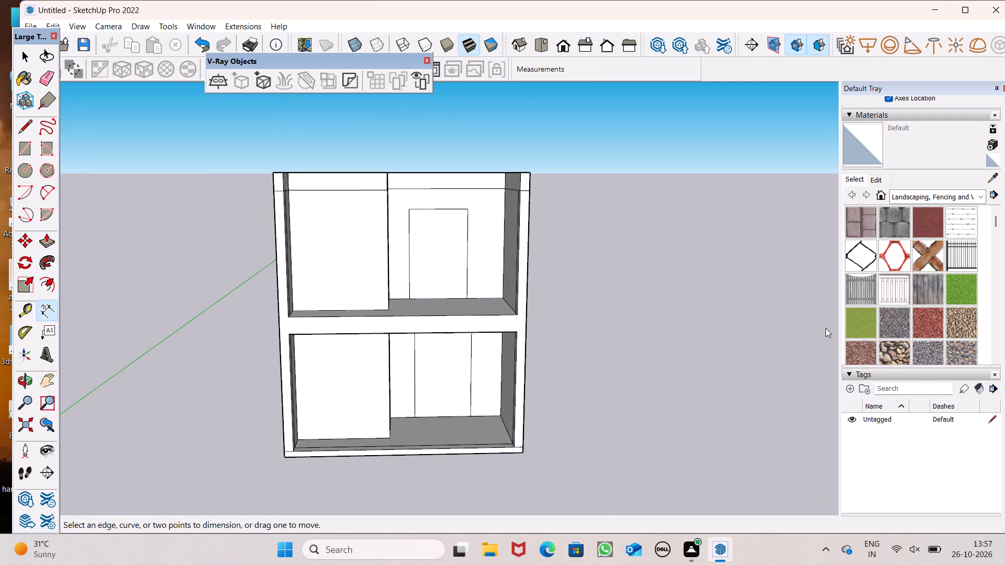
middle_click_drag(409, 424, 403, 427)
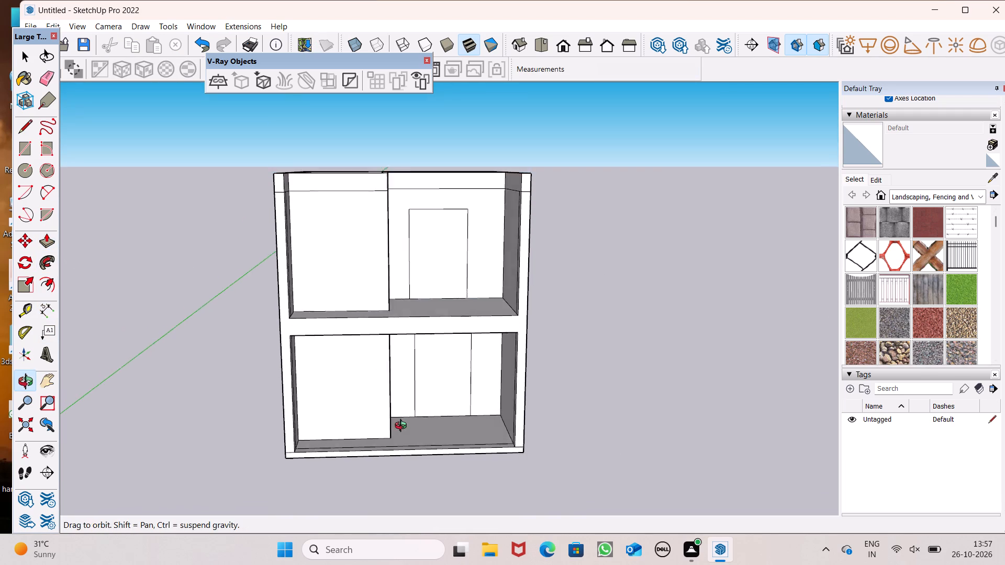
middle_click_drag(403, 427, 376, 419)
scroll(377, 318, "up", 7)
left_click(377, 306)
scroll(393, 291, "down", 6)
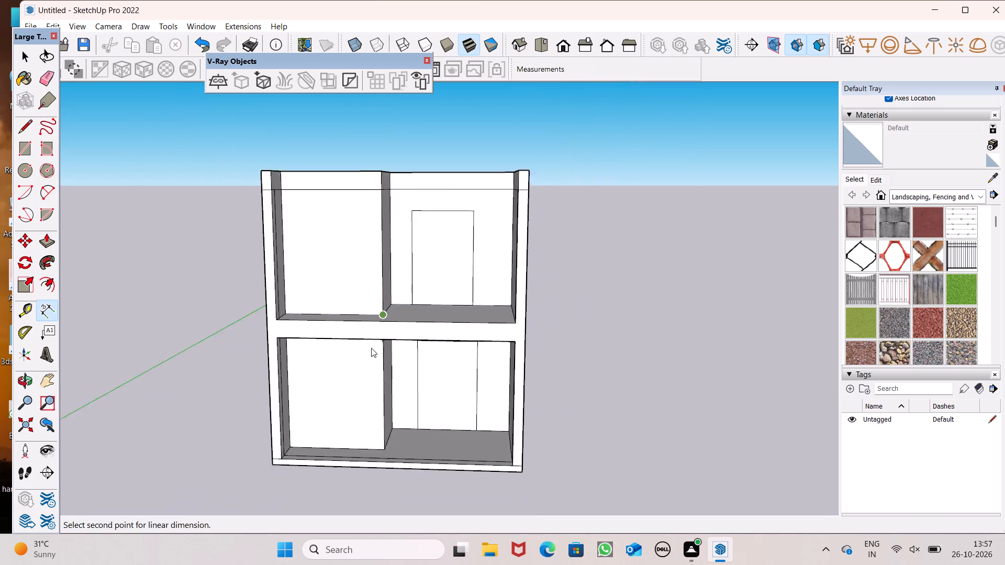
scroll(371, 348, "down", 2)
scroll(380, 192, "up", 5)
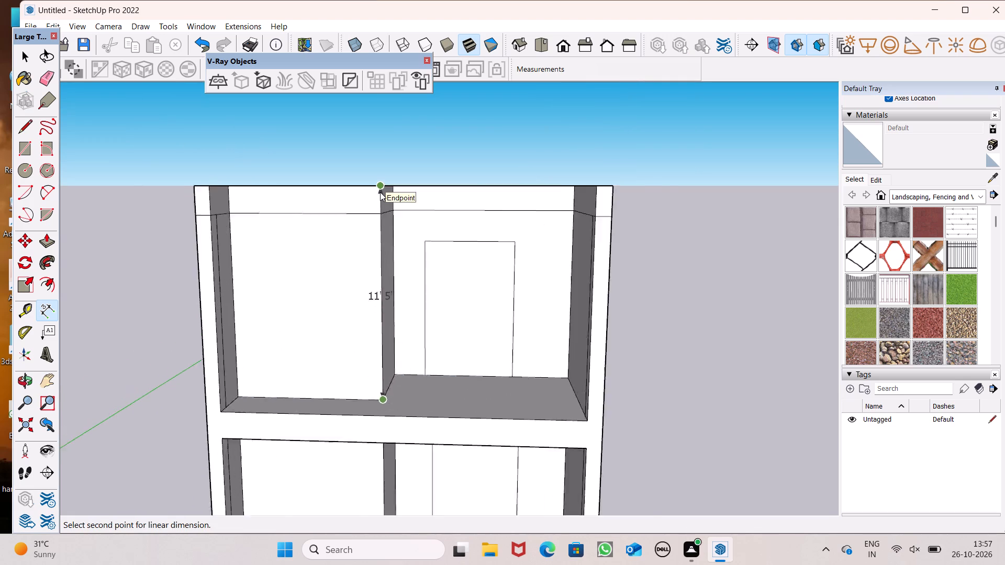
scroll(380, 192, "up", 2)
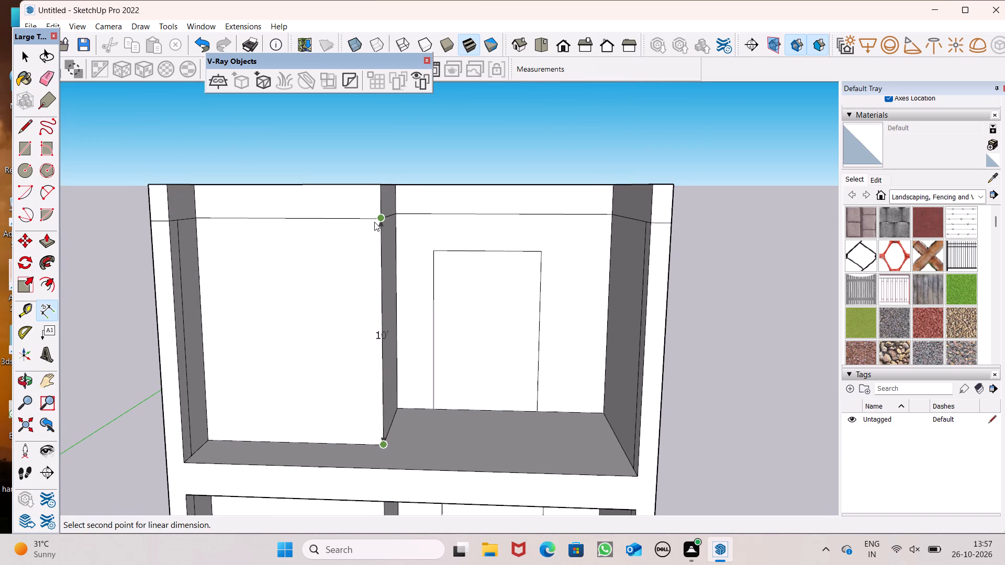
key("space")
scroll(422, 210, "down", 7)
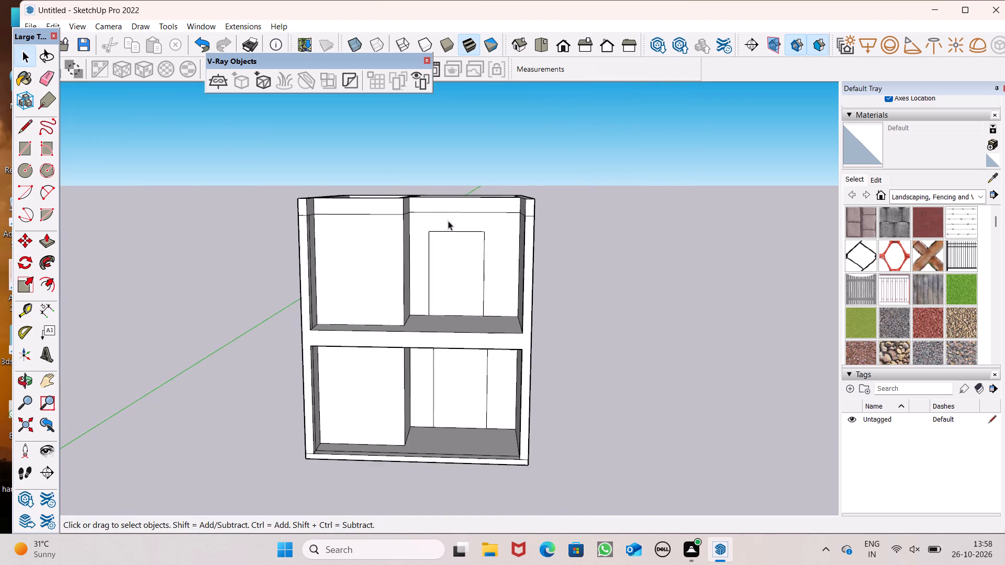
Push/Pull the connected wall tops of the upper floor up by 5' to form the parapet walls.
middle_click_drag(448, 222, 449, 331)
middle_click_drag(437, 246, 437, 330)
scroll(437, 330, "up", 1)
scroll(422, 210, "up", 2)
scroll(416, 231, "down", 3)
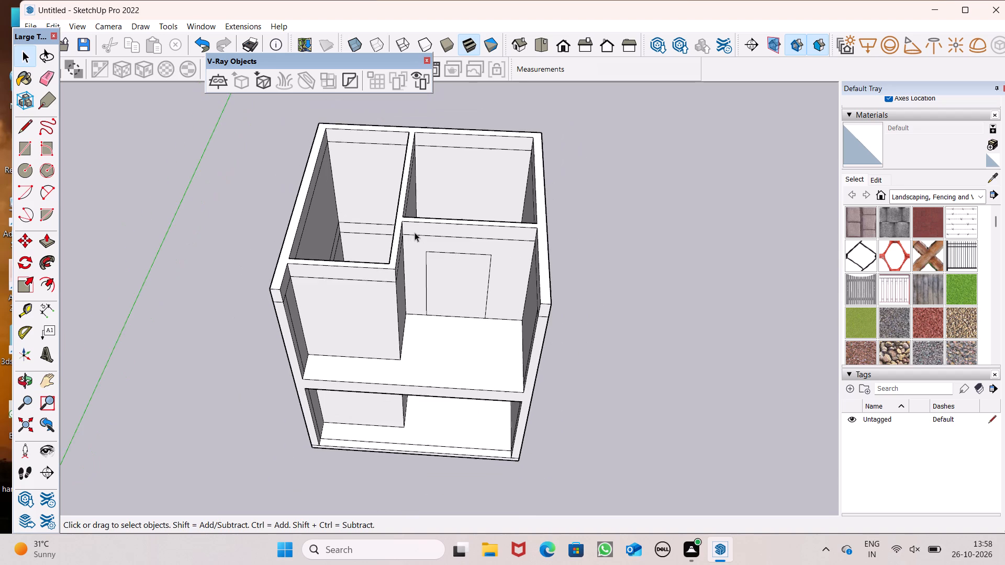
middle_click_drag(410, 232, 404, 254)
left_click(51, 239)
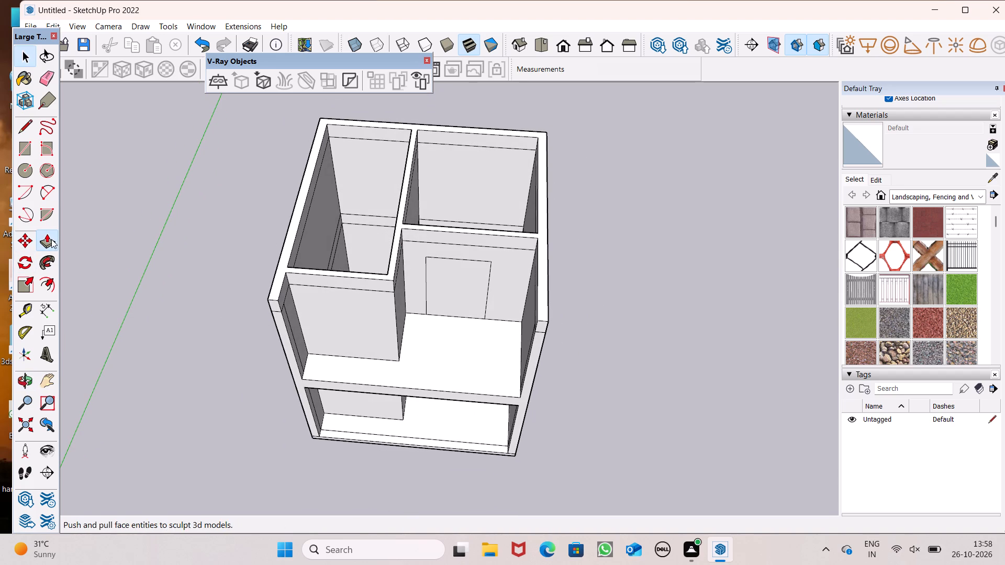
scroll(204, 223, "up", 1)
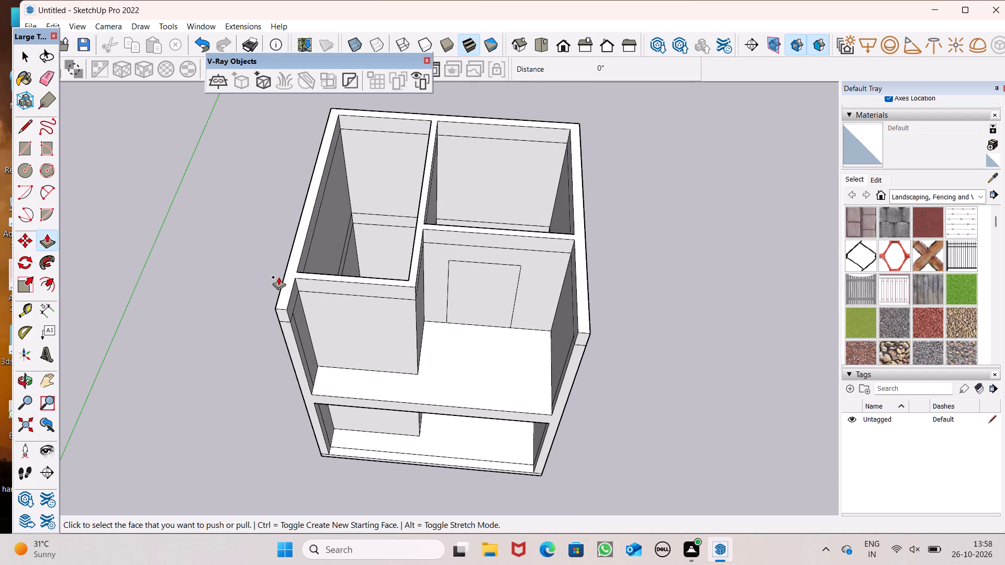
left_click_drag(291, 281, 299, 256)
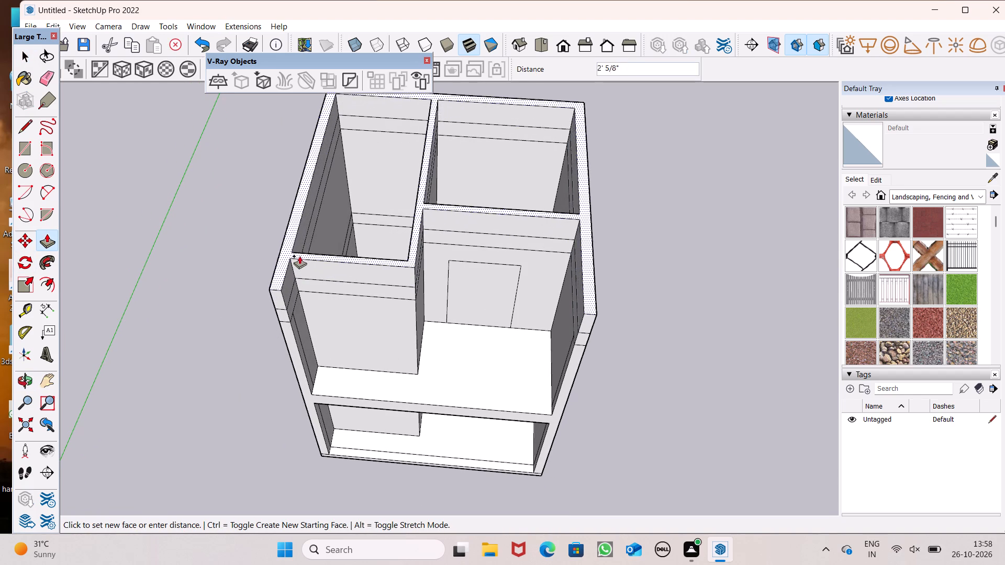
left_click_drag(299, 256, 309, 225)
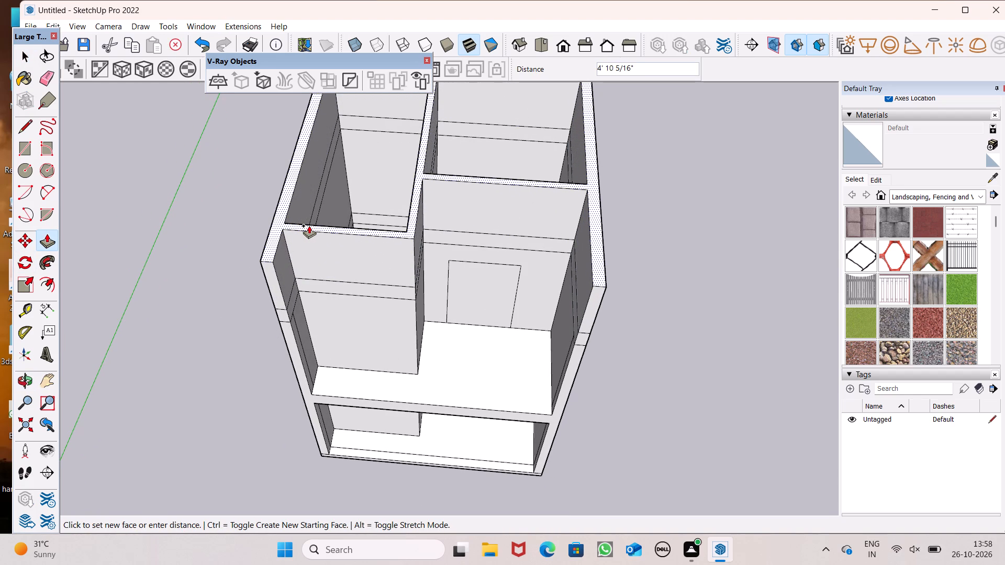
left_click_drag(309, 225, 332, 221)
key("5")
key("apostrophe")
key("Return")
Measure the added wall height at the front room's outer corner, from the wall top to the upper band line.
middle_click_drag(429, 298, 467, 173)
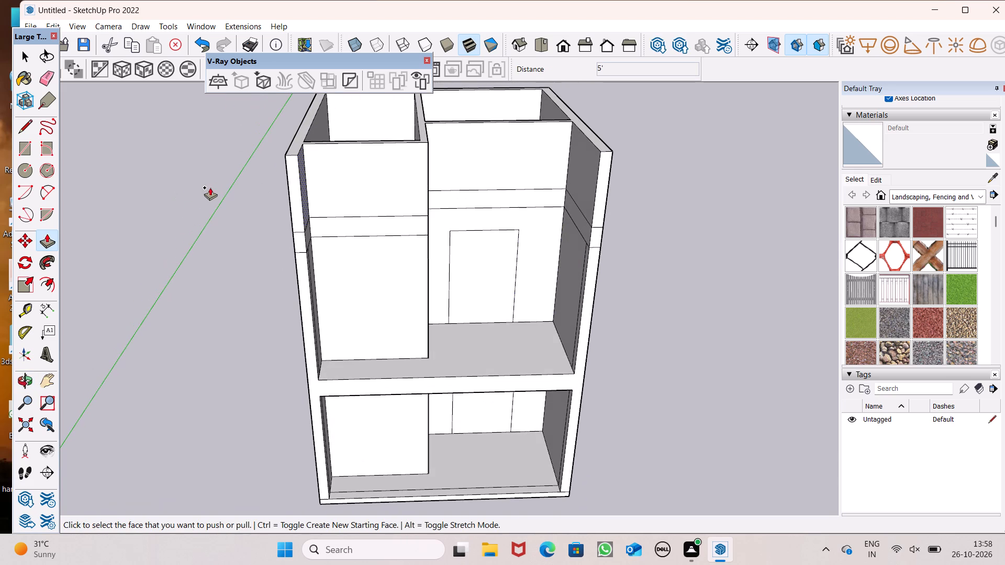
left_click(51, 302)
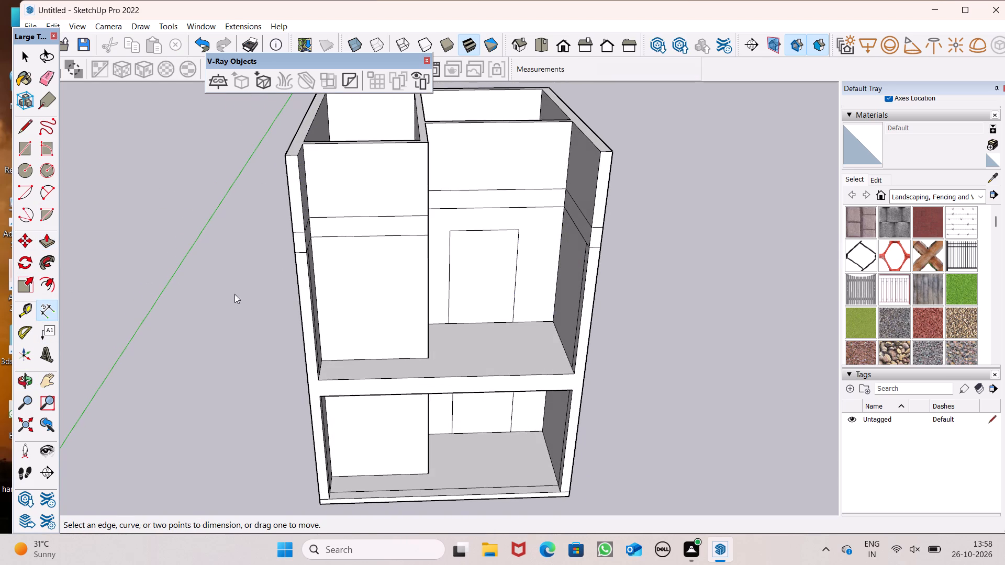
middle_click_drag(278, 300, 244, 291)
scroll(336, 206, "up", 4)
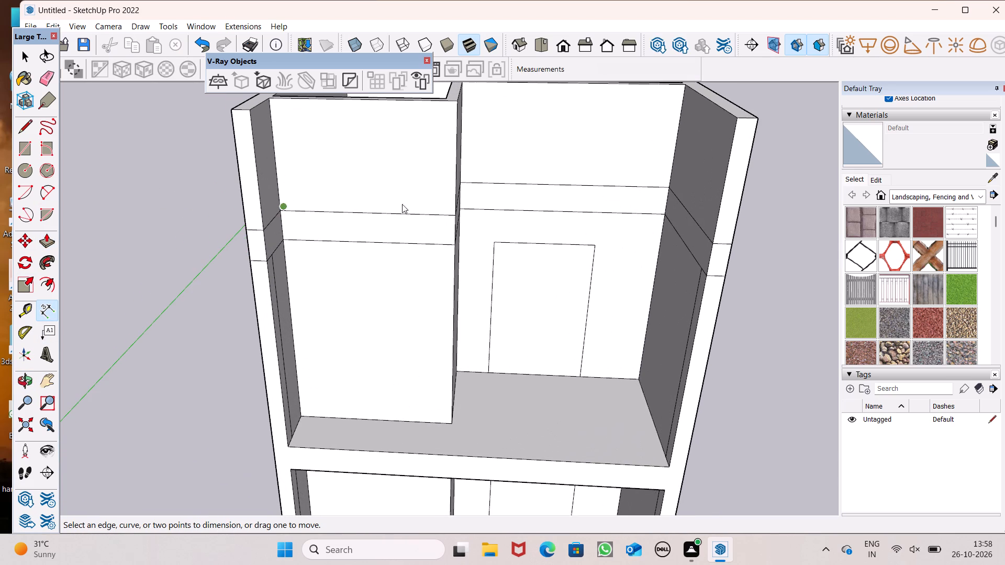
middle_click_drag(405, 198, 402, 183)
left_click(454, 97)
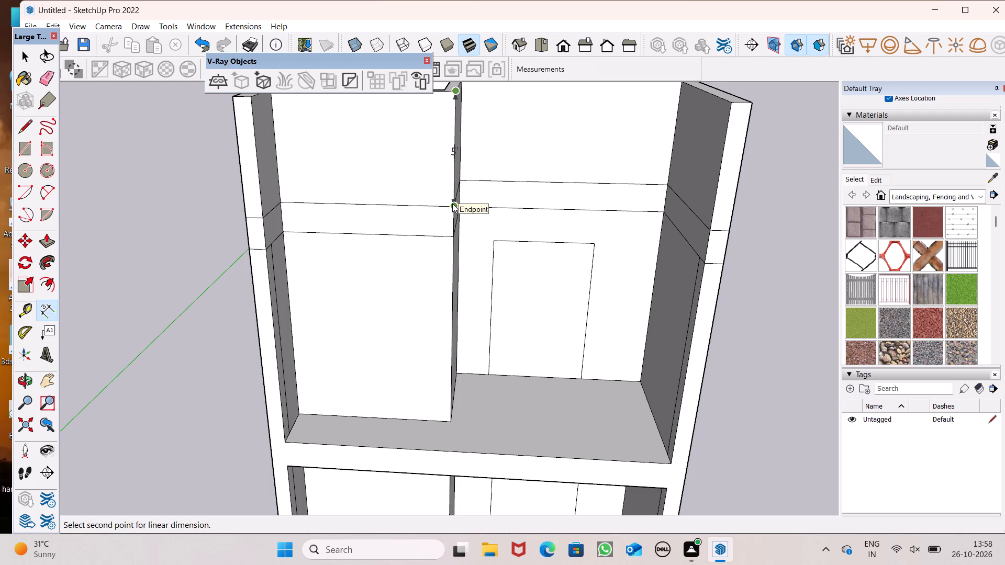
key("space")
Extrude the wall bands into a roof slab flush with the front: 2' 6 13/16" over the front room, 7' 8 3/16" over the recessed wall.
scroll(383, 189, "down", 2)
middle_click_drag(413, 212, 411, 243)
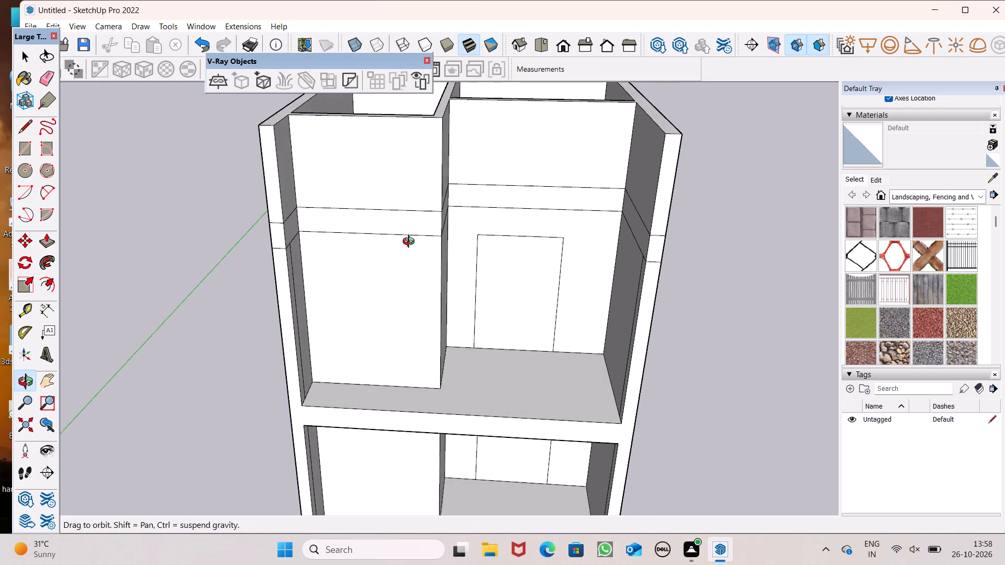
middle_click_drag(411, 243, 406, 256)
left_click(51, 238)
middle_click_drag(373, 251, 373, 250)
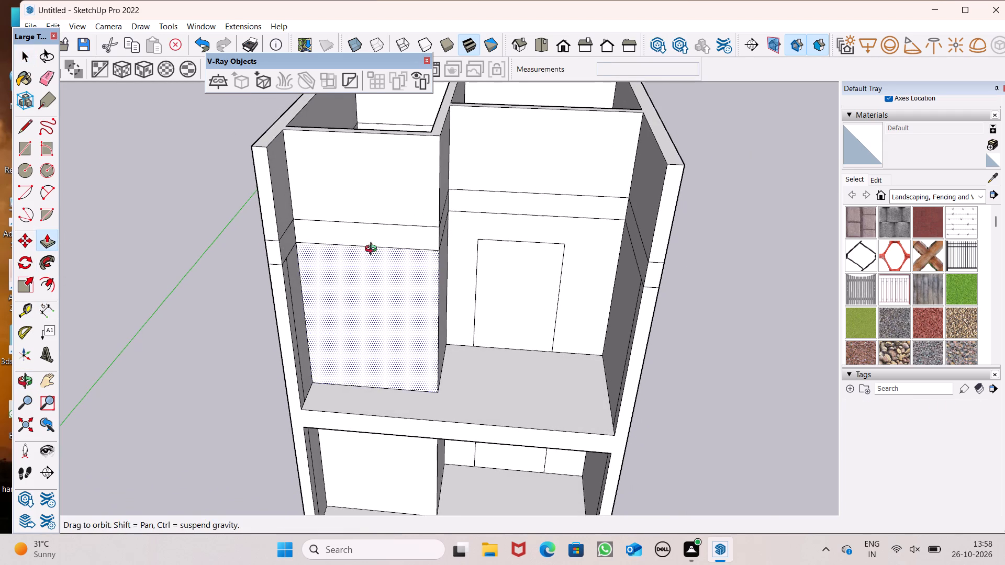
middle_click_drag(373, 250, 351, 266)
scroll(344, 247, "up", 3)
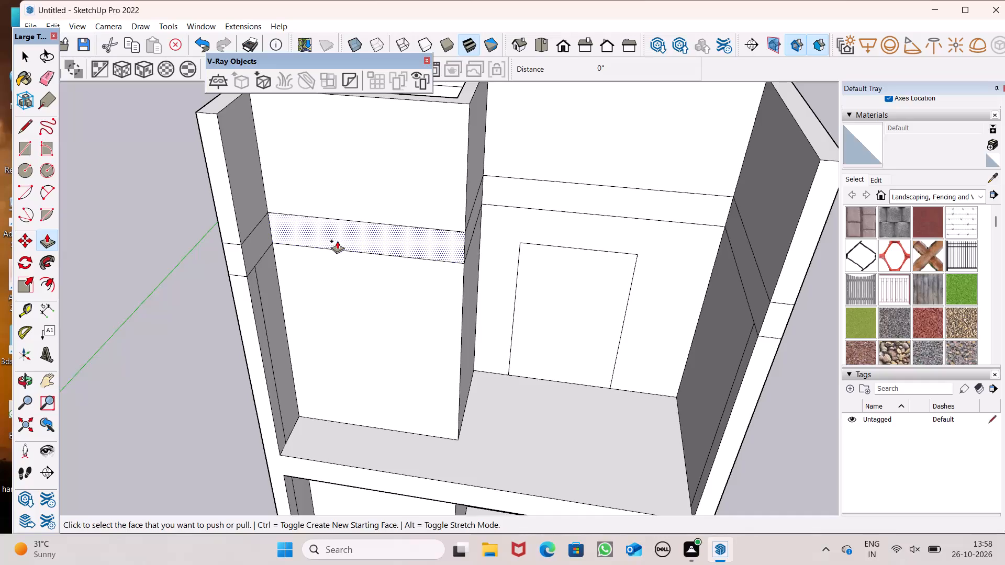
left_click_drag(337, 241, 238, 242)
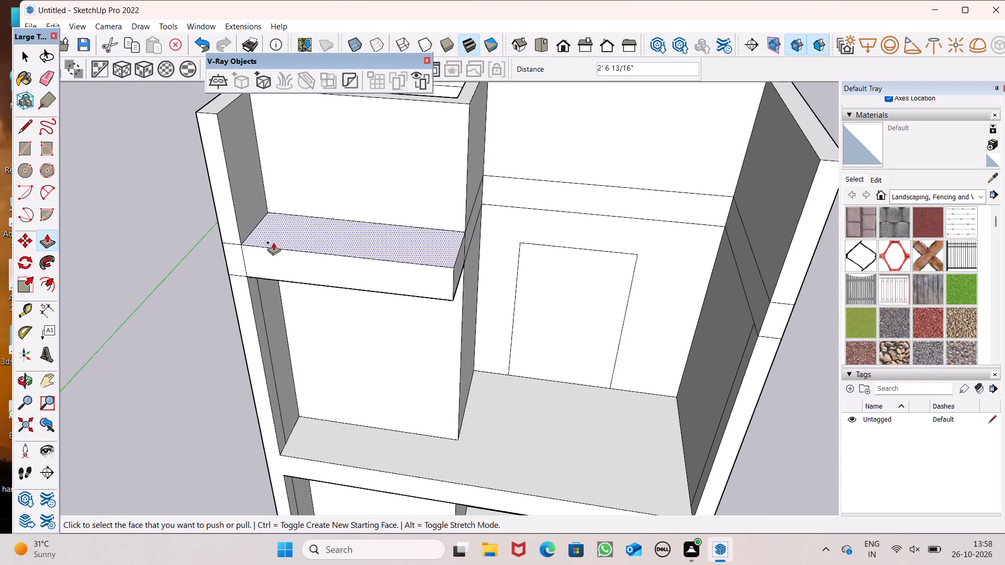
left_click_drag(522, 193, 443, 270)
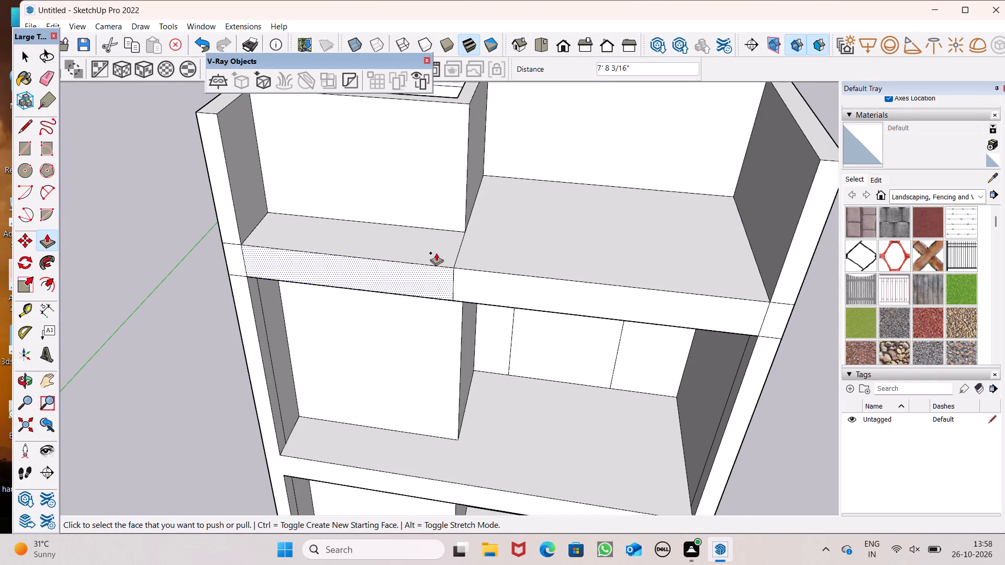
Erase the seam line between the two slab portions on the roof slab's top surface.
left_click(45, 77)
middle_click_drag(425, 151, 451, 169)
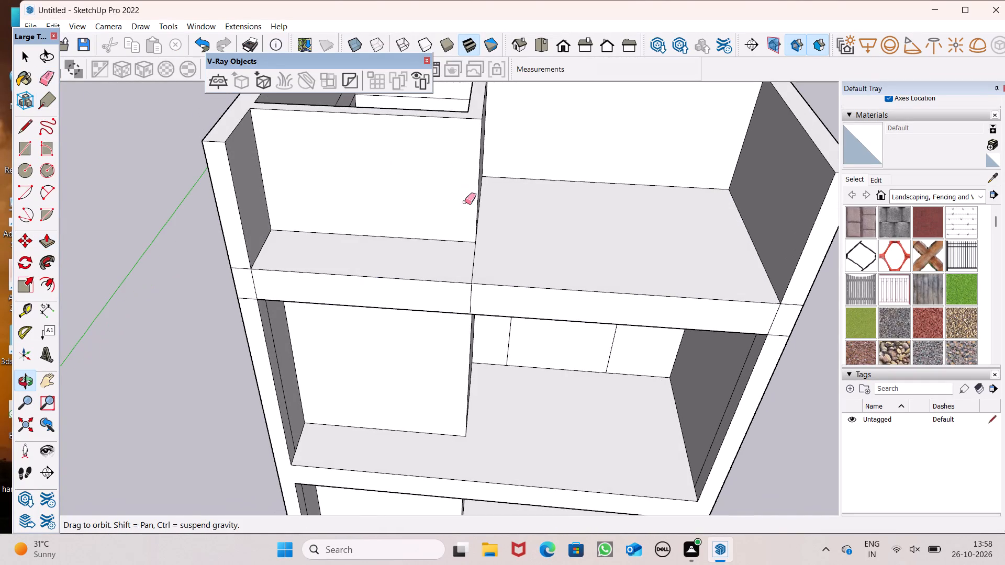
left_click_drag(478, 247, 475, 261)
scroll(523, 247, "down", 6)
Erase the vertical seam lines on the roof slab's front face, at the middle joint and at both side walls.
middle_click_drag(536, 264, 549, 178)
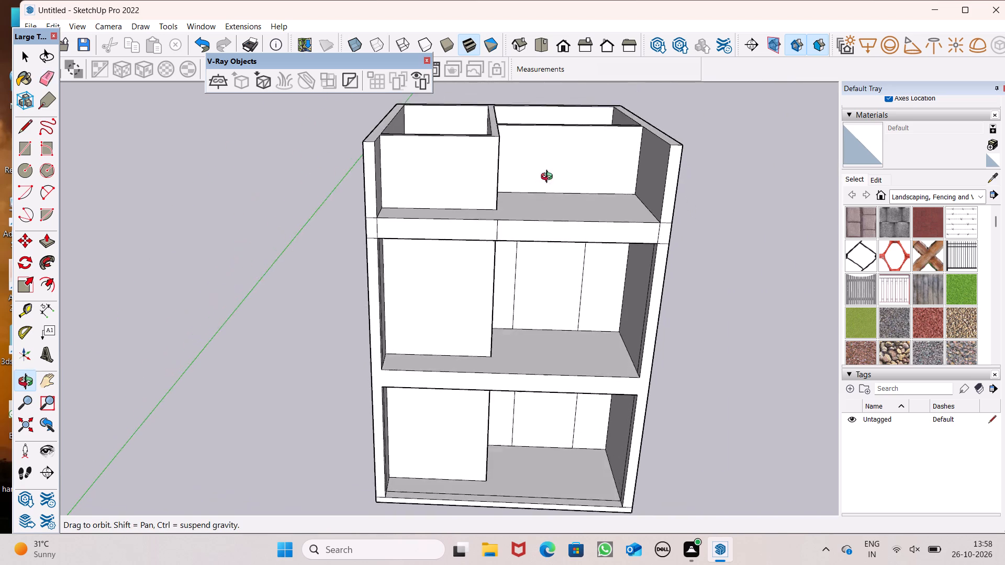
middle_click_drag(549, 178, 557, 153)
scroll(516, 239, "up", 2)
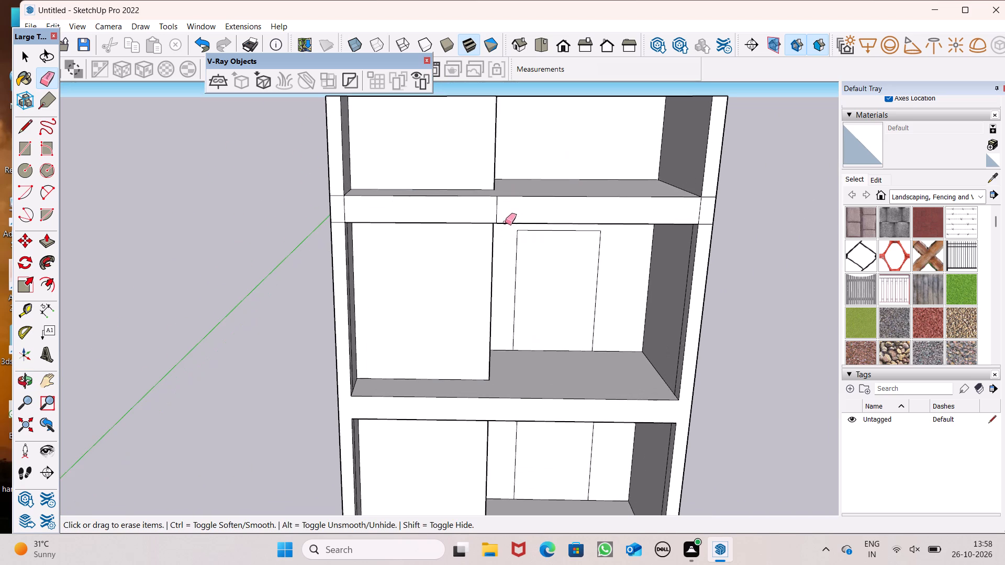
left_click_drag(500, 216, 493, 215)
left_click(489, 213)
scroll(654, 222, "up", 2)
left_click_drag(701, 208, 717, 205)
left_click(713, 191)
scroll(615, 225, "down", 3)
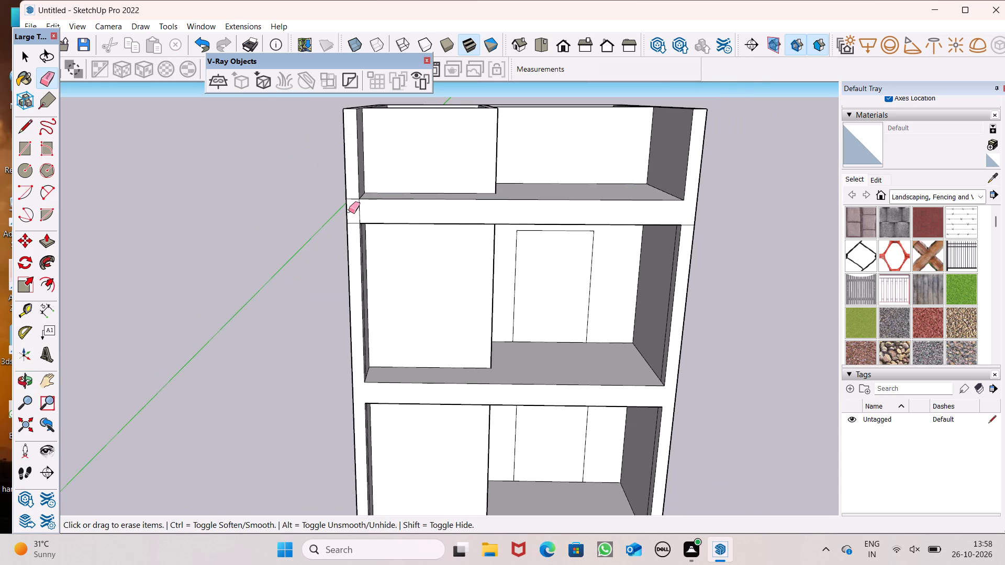
left_click_drag(354, 207, 367, 204)
Push the front end of the parapet side wall beside the front room back 2' 6 13/16", flush with the room's wall.
scroll(458, 172, "down", 3)
middle_click_drag(475, 179, 448, 313)
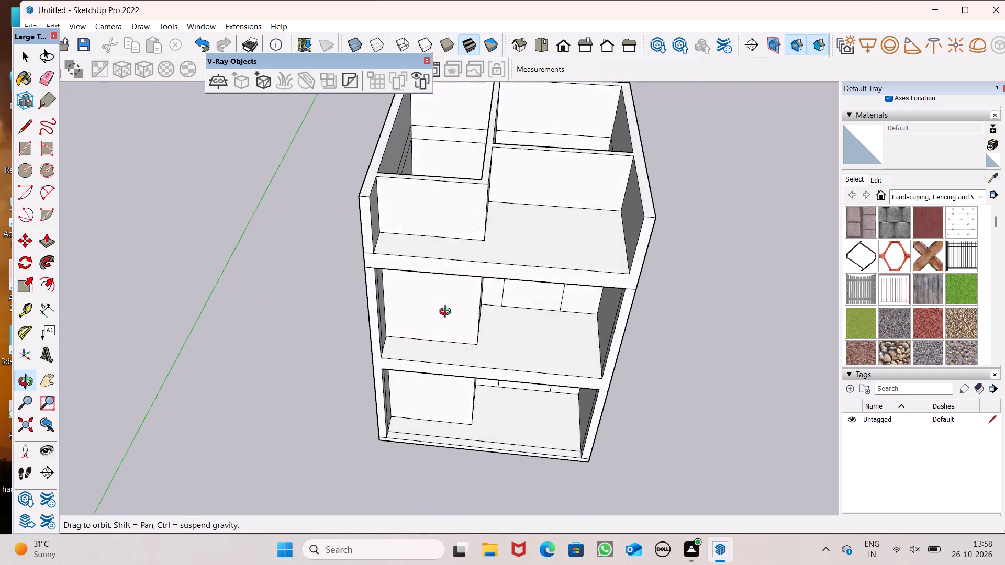
middle_click_drag(448, 313, 445, 314)
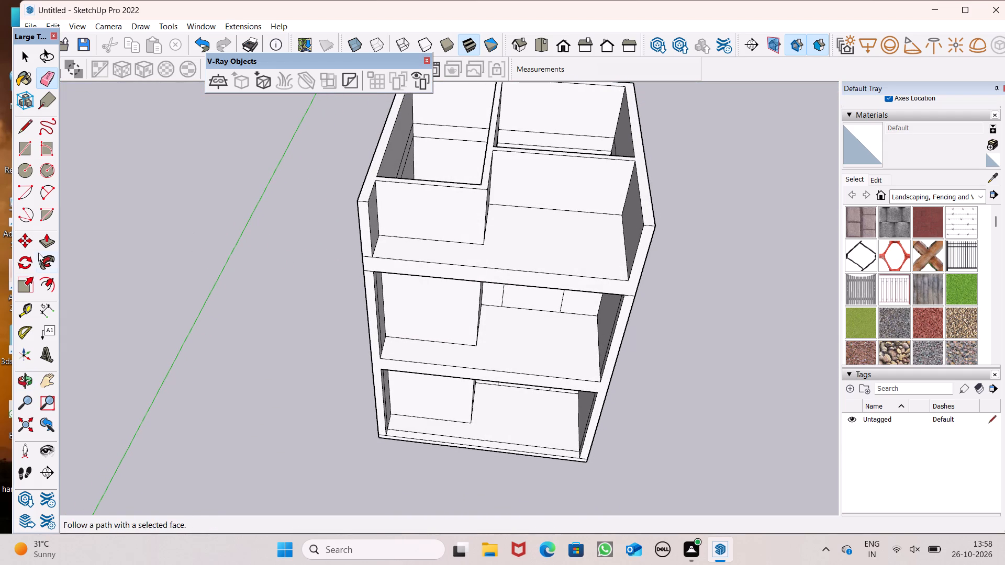
left_click_drag(48, 241, 53, 241)
scroll(372, 153, "up", 3)
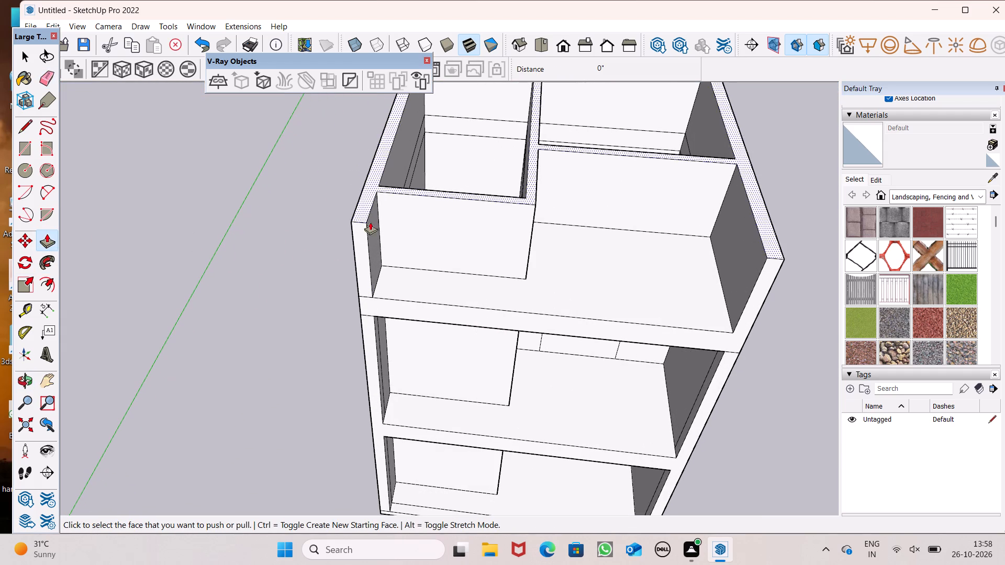
left_click_drag(364, 247, 391, 216)
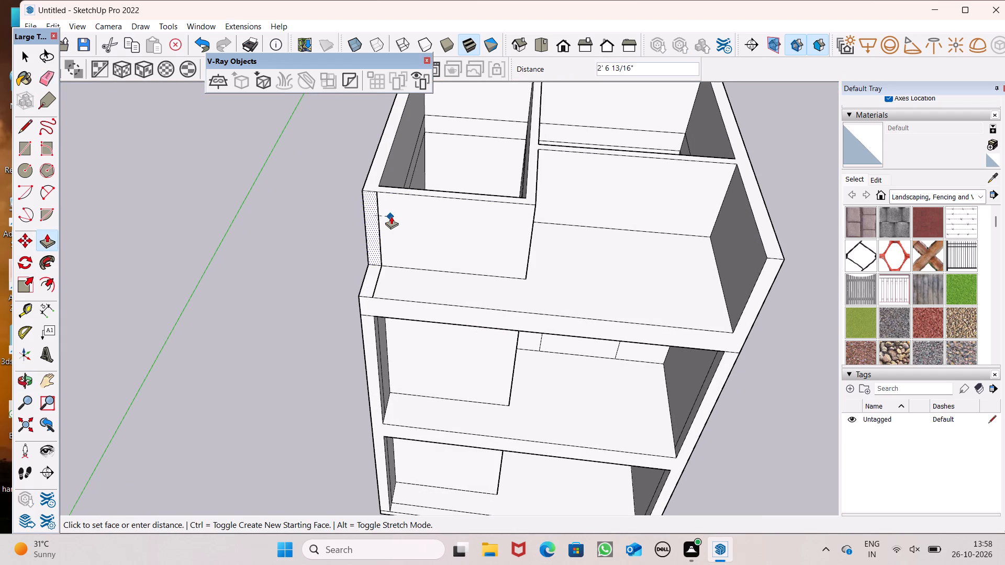
left_click_drag(391, 216, 392, 216)
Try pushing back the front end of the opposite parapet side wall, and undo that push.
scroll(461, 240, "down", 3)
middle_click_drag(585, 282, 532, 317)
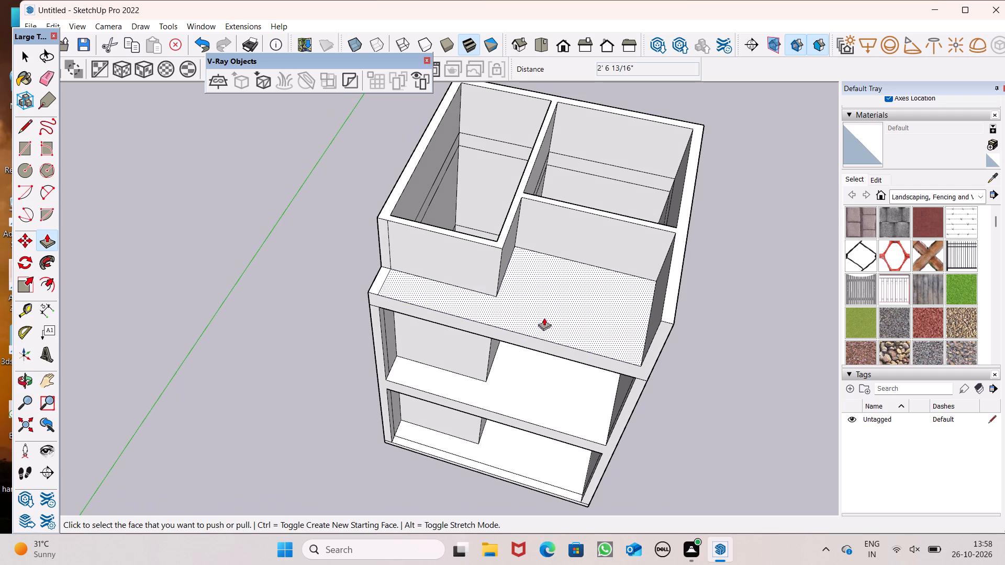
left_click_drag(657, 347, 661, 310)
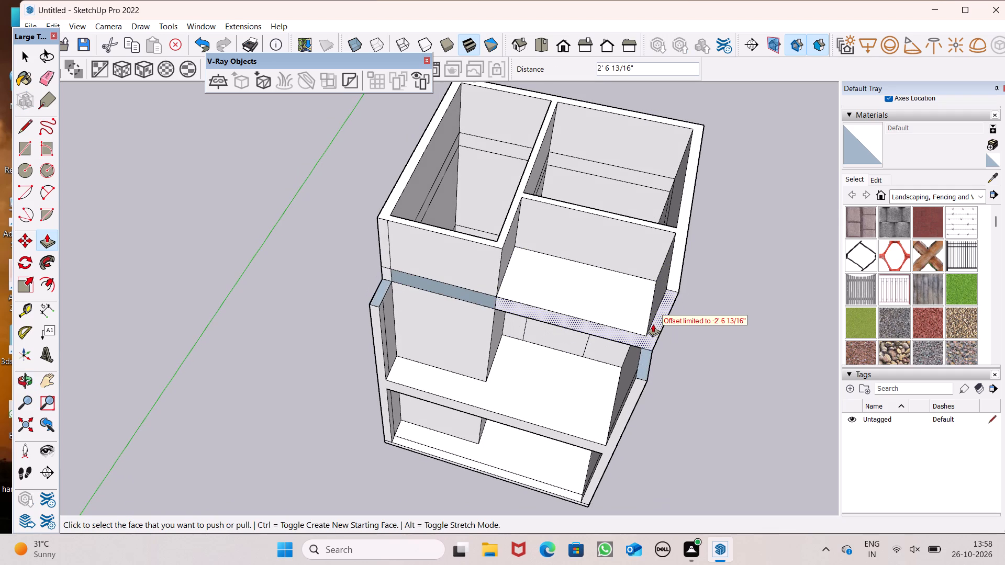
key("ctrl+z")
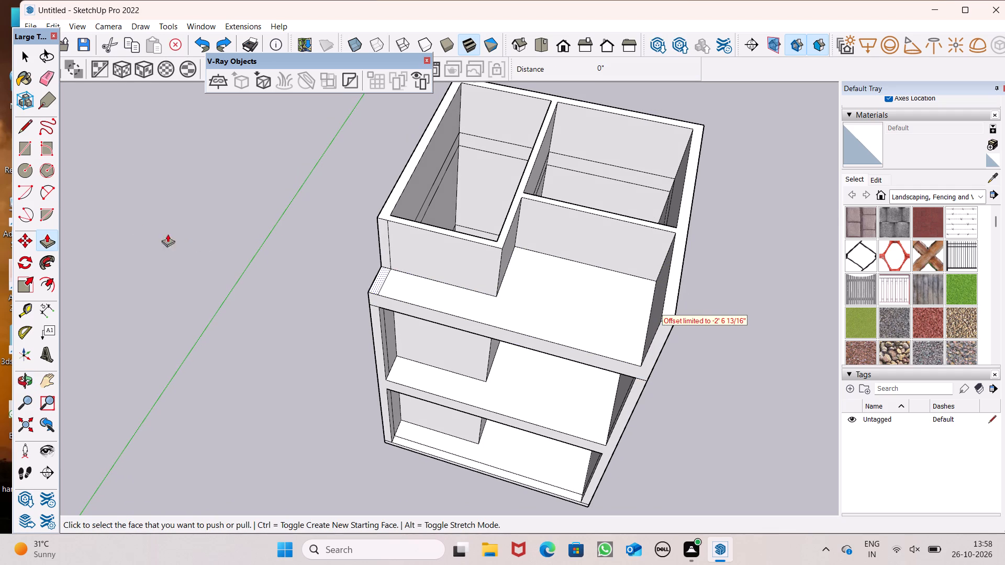
Draw a line across the opposite side wall's front face at the roof slab's top level, separating the parapet end from the slab.
left_click(23, 137)
scroll(606, 285, "down", 2)
middle_click_drag(651, 326, 714, 226)
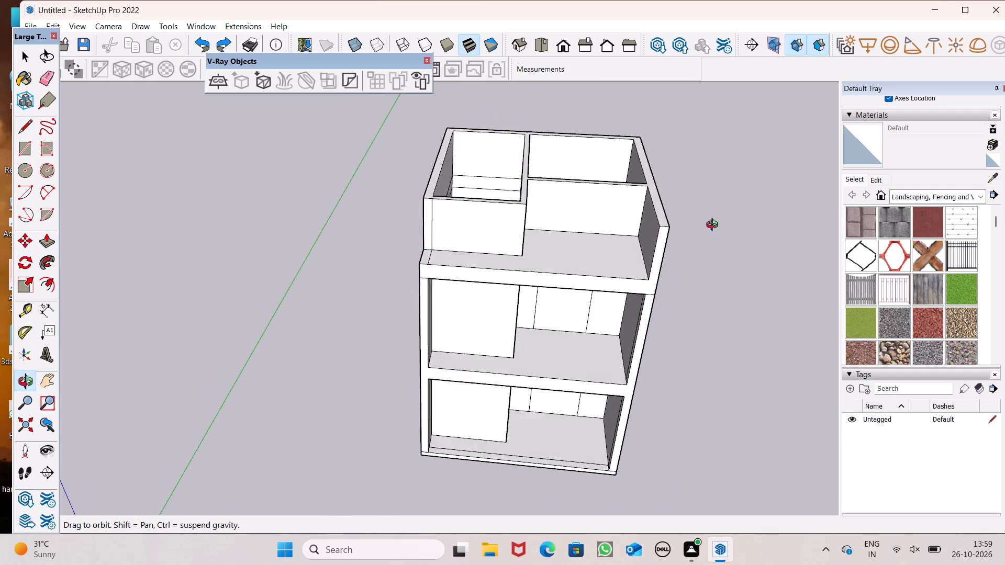
middle_click_drag(714, 226, 740, 205)
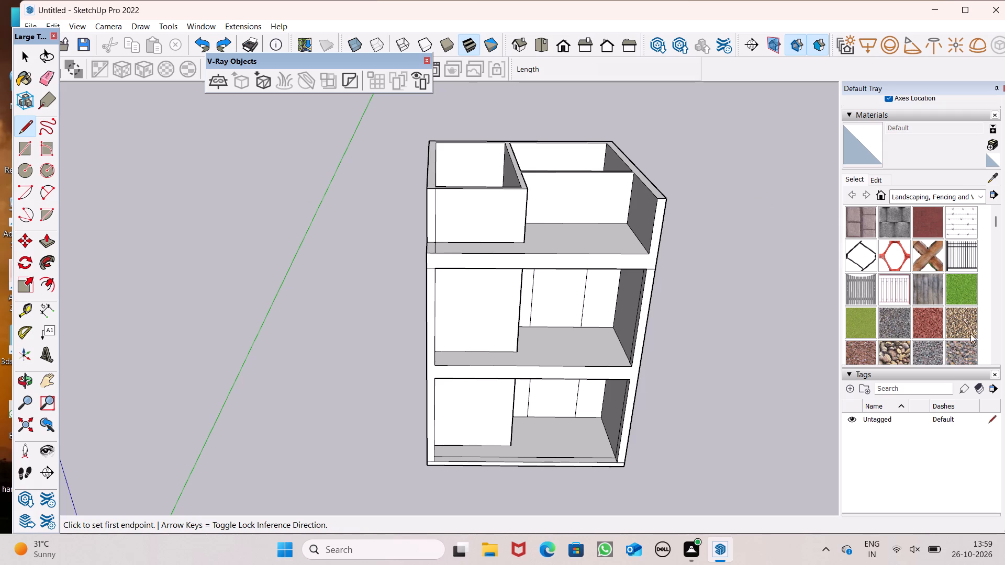
scroll(677, 257, "up", 9)
left_click(636, 250)
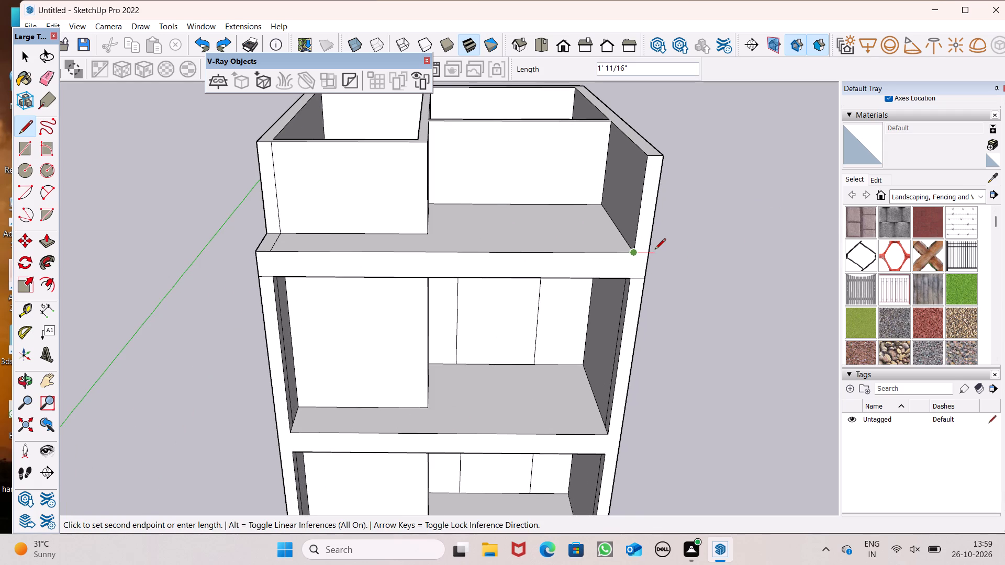
left_click(652, 250)
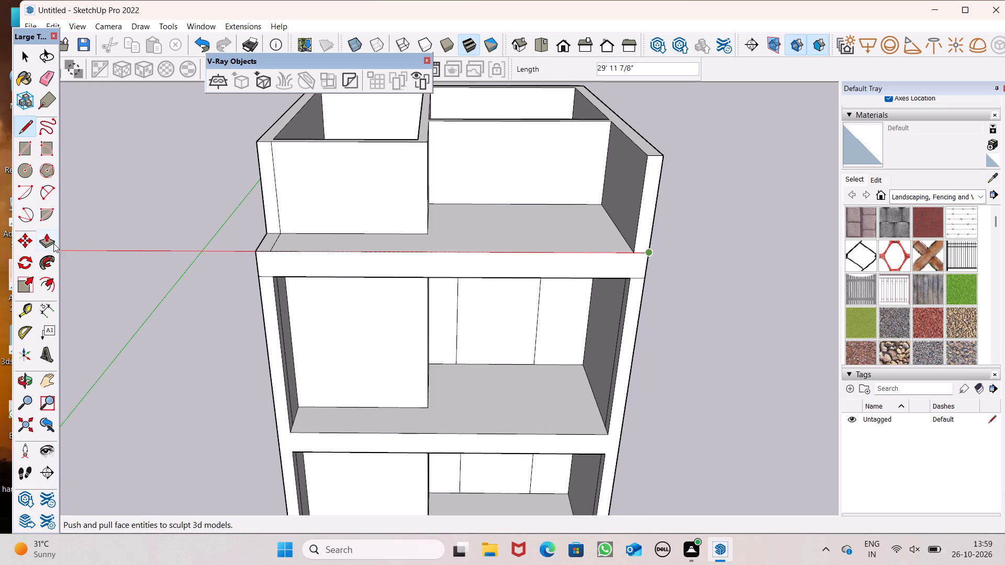
Push the separated parapet end face back 7' 8 3/16", flush with the recessed wall.
left_click(53, 243)
scroll(541, 262, "down", 1)
middle_click_drag(689, 251, 687, 425)
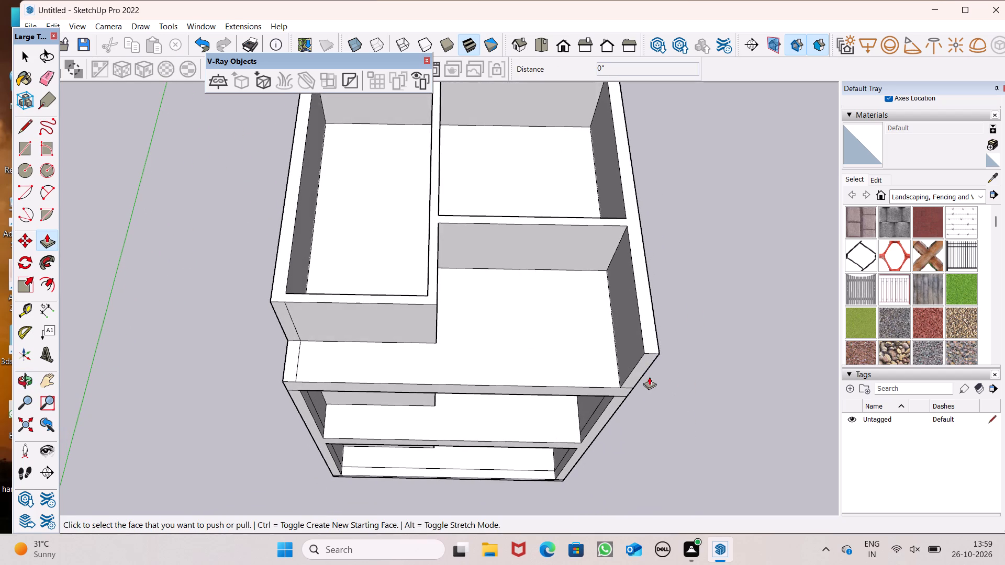
left_click_drag(641, 365, 605, 252)
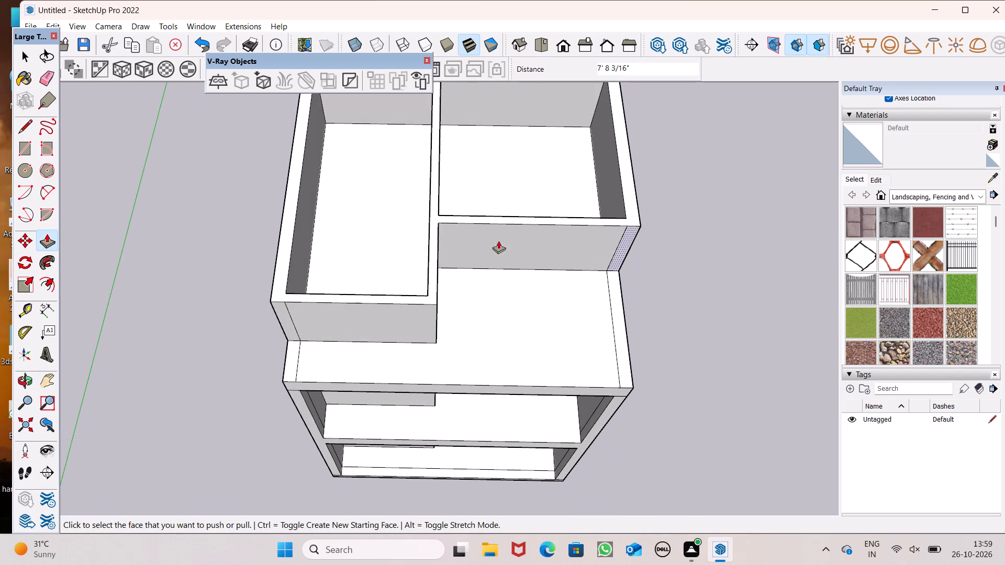
Erase the leftover vertical lines near the outer ends of the two front-facing parapet walls.
scroll(485, 247, "down", 1)
middle_click_drag(612, 329, 574, 143)
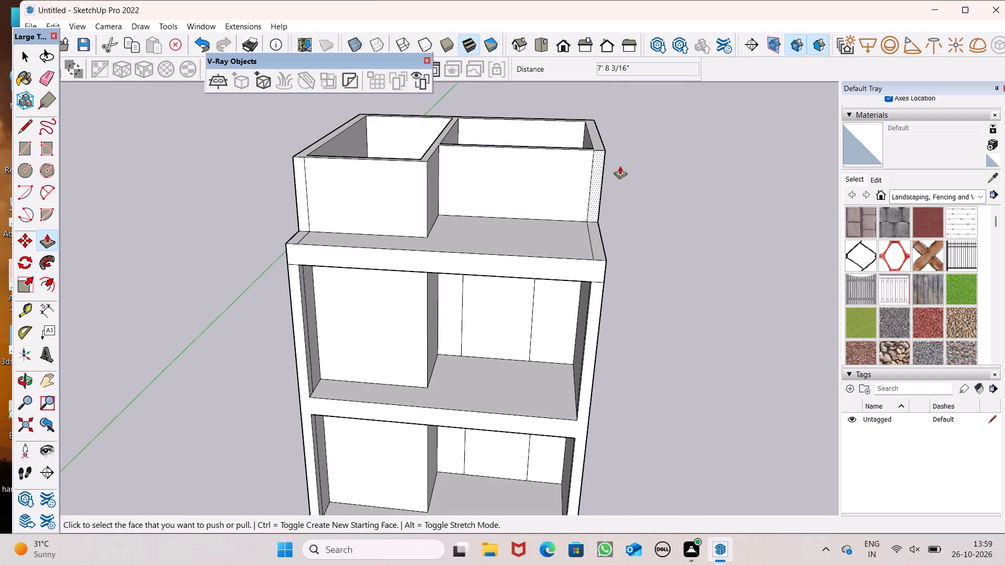
scroll(619, 155, "up", 1)
left_click(47, 85)
scroll(235, 187, "up", 1)
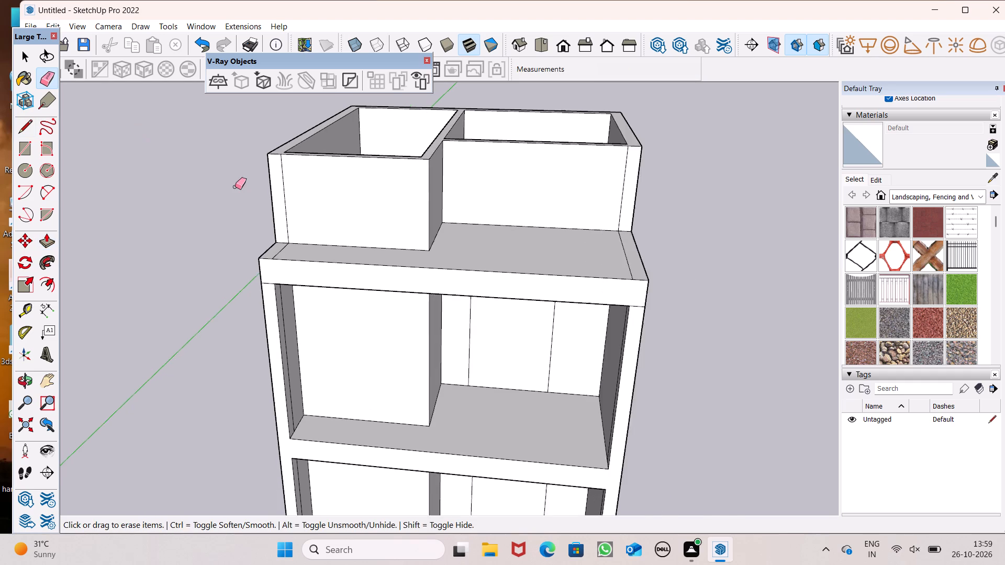
scroll(235, 187, "up", 2)
left_click_drag(309, 191, 293, 210)
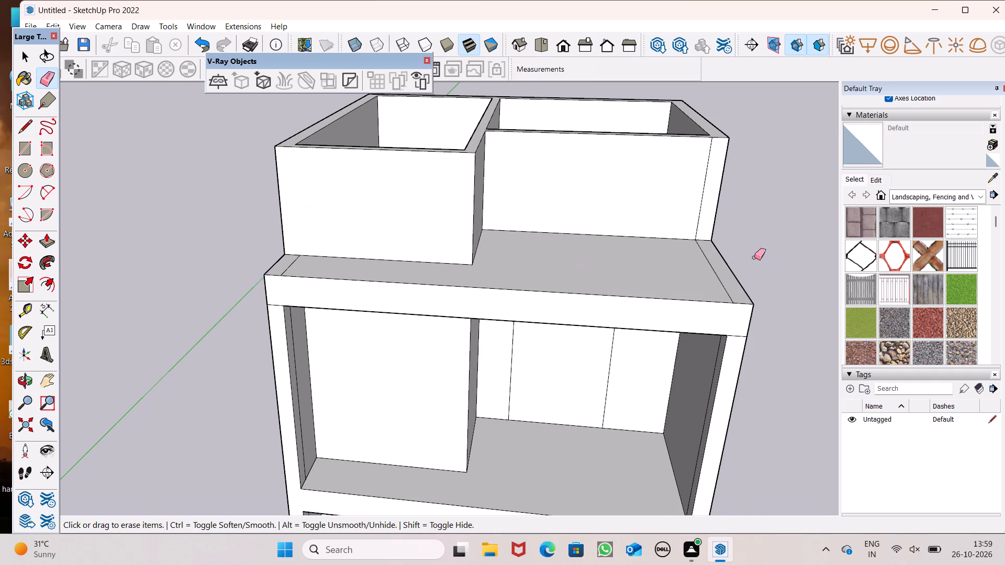
scroll(777, 225, "up", 2)
left_click(693, 202)
left_click_drag(691, 202, 671, 206)
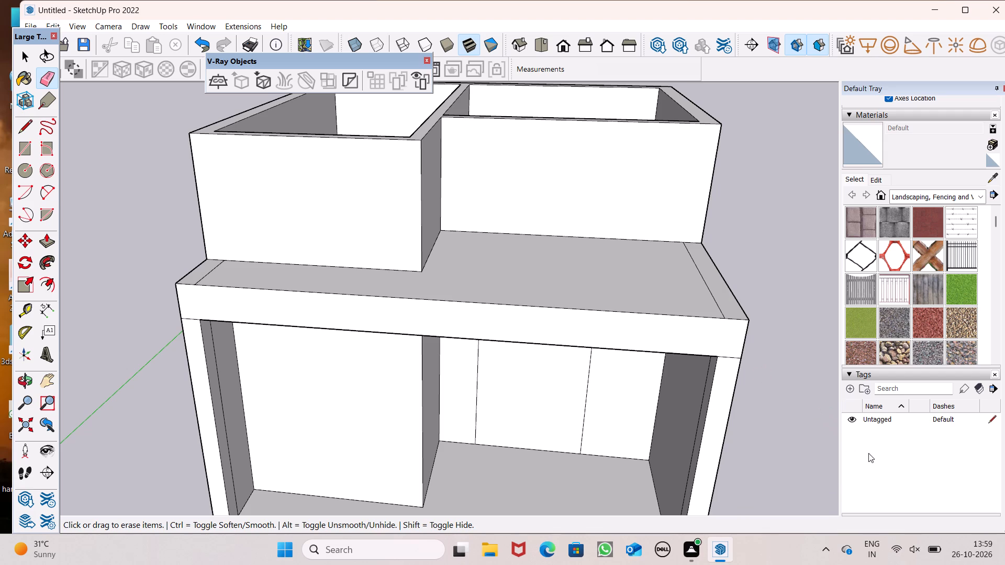
Undo the erased outer vertical lines, the opposite side wall's parapet end push, and the dividing line on its front face.
right_click_drag(863, 462, 845, 464)
scroll(467, 305, "down", 5)
middle_click_drag(451, 324, 445, 428)
scroll(428, 331, "down", 3)
middle_click_drag(422, 302, 269, 360)
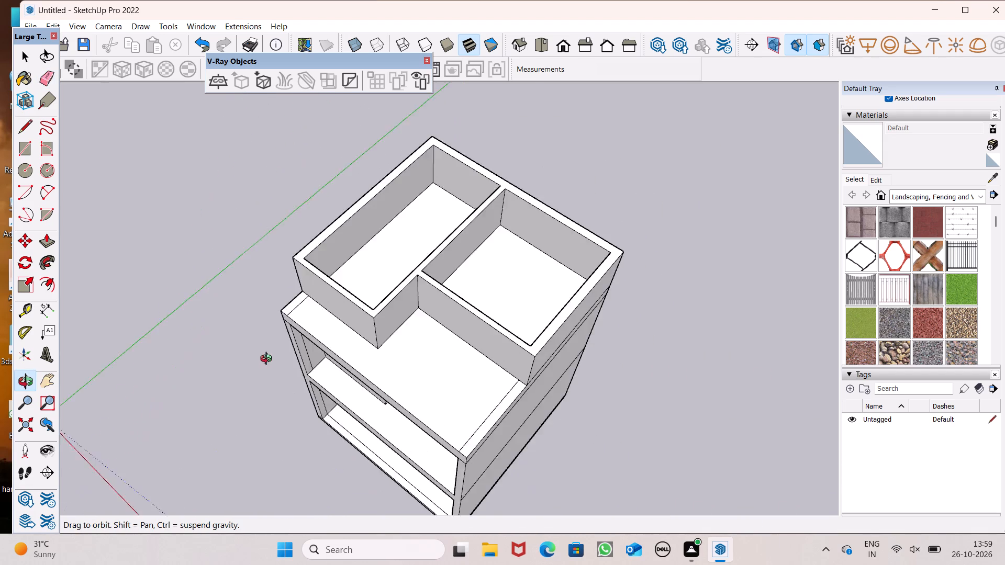
middle_click_drag(269, 360, 451, 229)
middle_click_drag(482, 304, 461, 371)
scroll(484, 220, "up", 1)
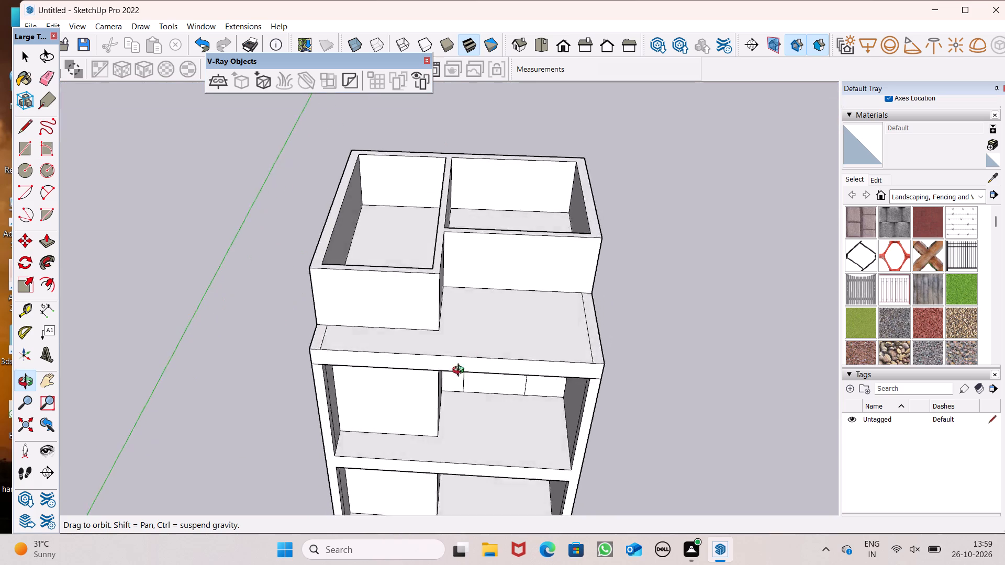
middle_click_drag(461, 371, 420, 464)
key("ctrl+z")
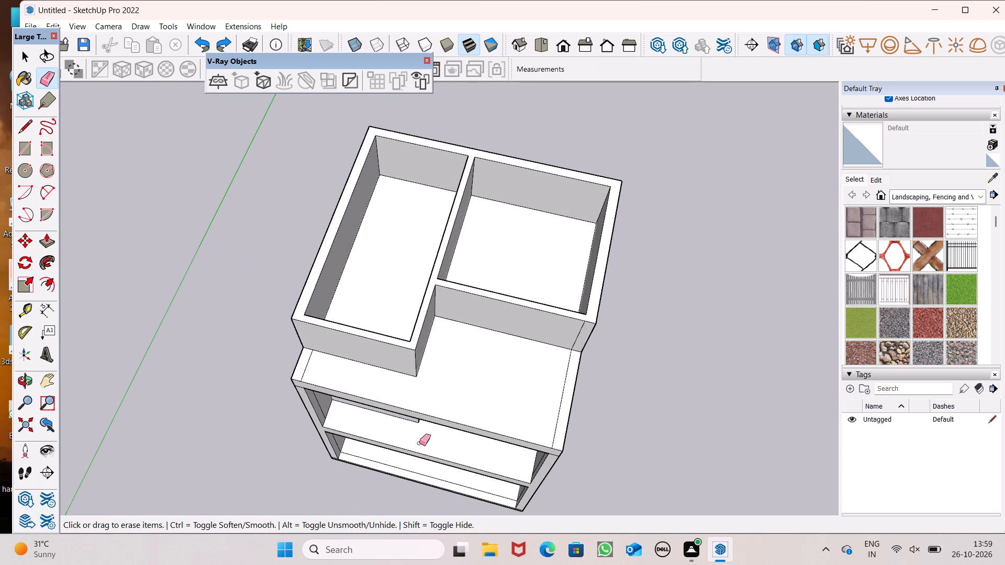
key("ctrl+z")
key("ctrl+z")
key("ctrl+z")
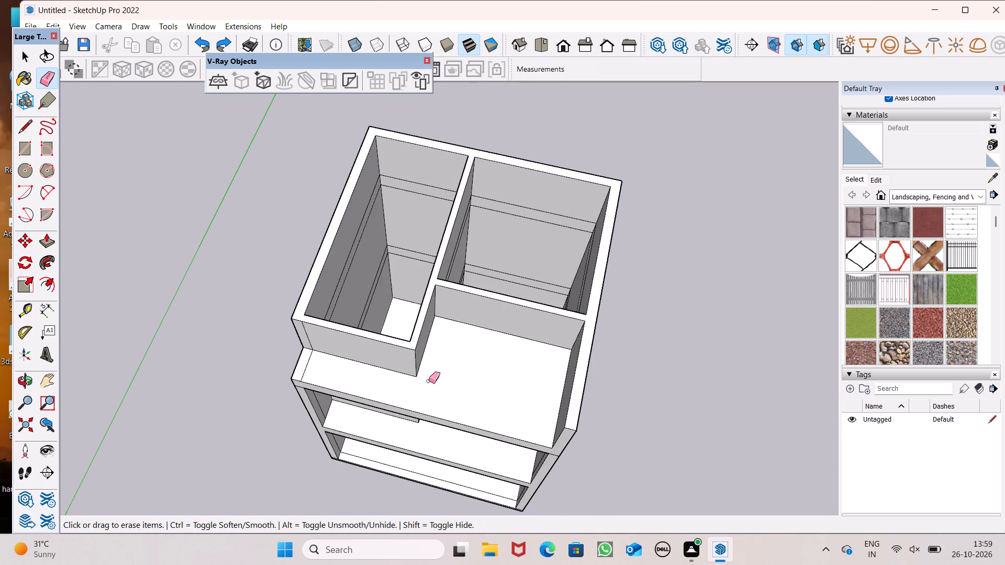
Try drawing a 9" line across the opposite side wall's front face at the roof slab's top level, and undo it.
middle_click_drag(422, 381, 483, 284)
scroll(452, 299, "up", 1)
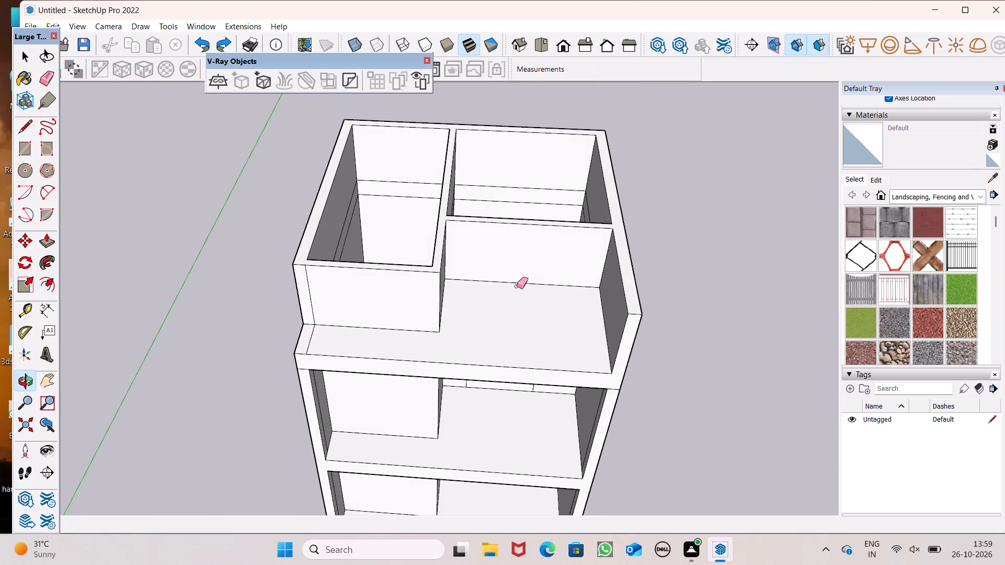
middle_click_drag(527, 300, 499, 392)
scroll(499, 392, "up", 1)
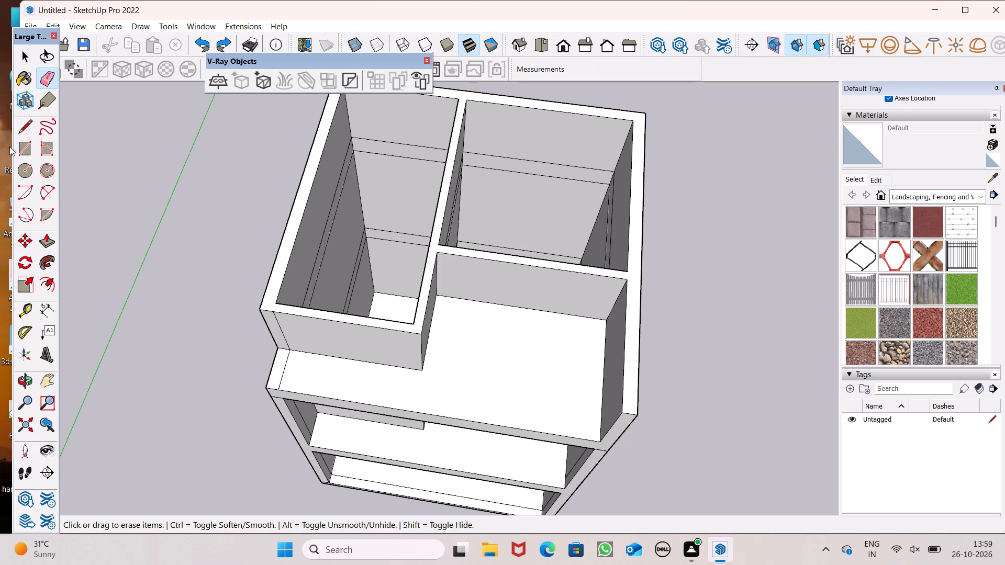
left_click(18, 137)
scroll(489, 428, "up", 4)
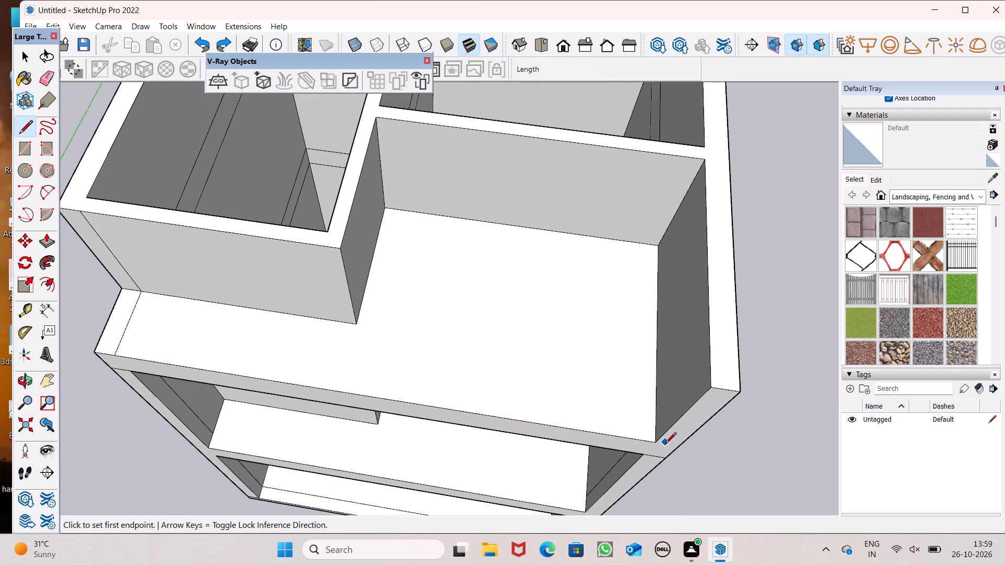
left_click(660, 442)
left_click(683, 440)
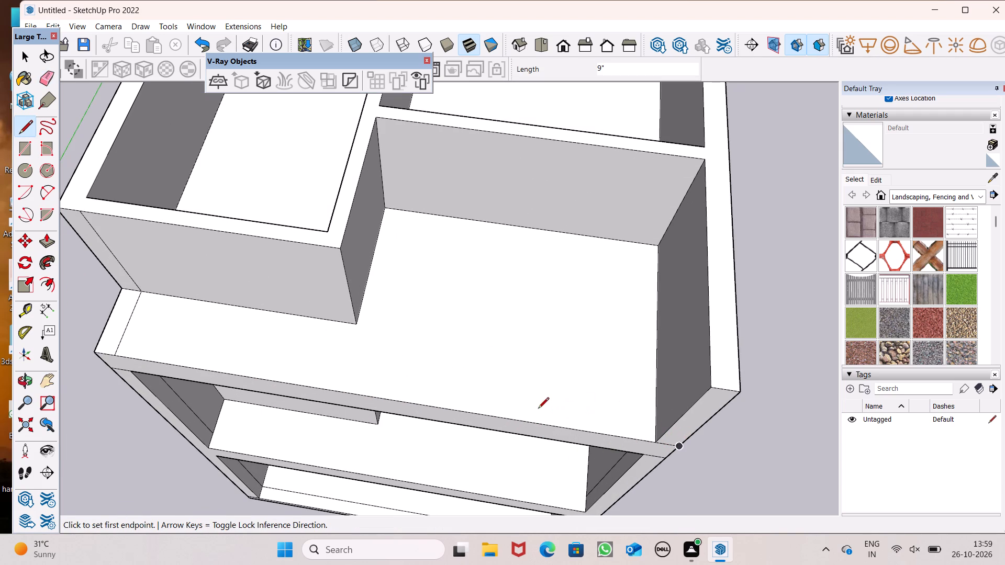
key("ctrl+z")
Undo further edits to bring back the first side wall's parapet end and the slab-level lines on both side walls.
middle_click_drag(588, 438, 617, 301)
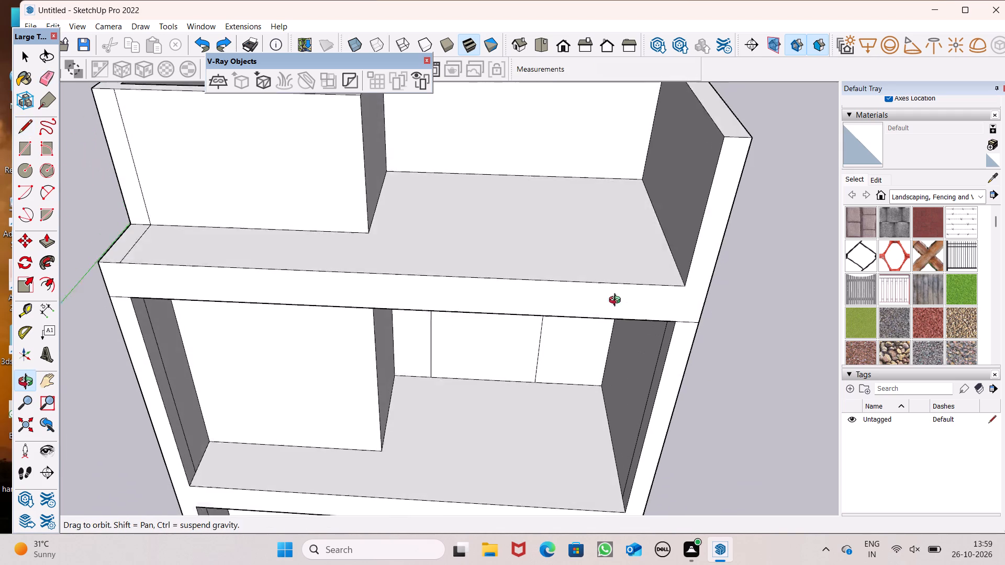
middle_click_drag(617, 301, 617, 297)
key("ctrl+z")
key("ctrl+z")
key("ctrl+z")
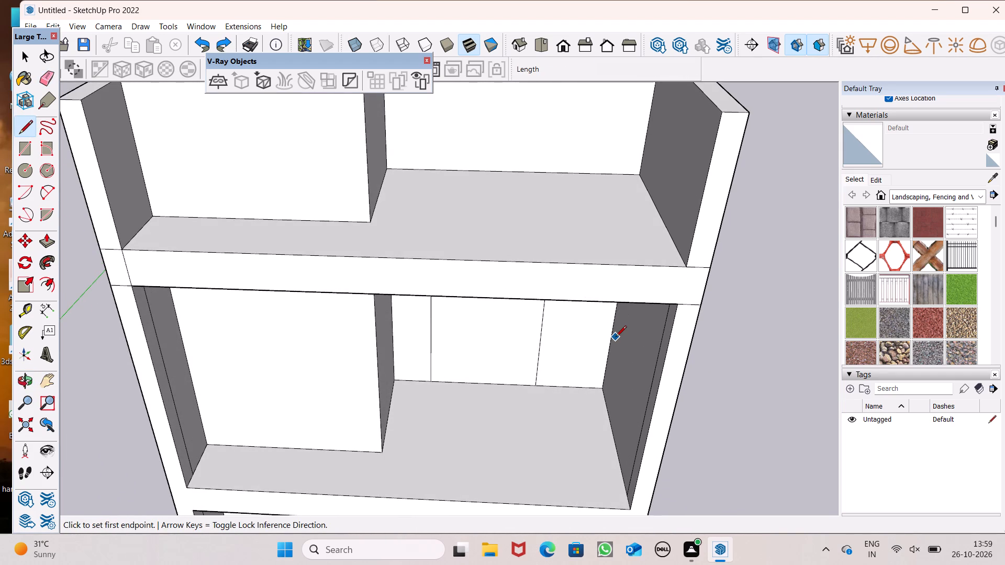
Push the two side walls' parapet end faces back 2' 6 13/16" and 7' 8 3/16", flush with the front-facing parapet walls.
scroll(619, 341, "down", 5)
middle_click_drag(624, 339, 607, 489)
key("space")
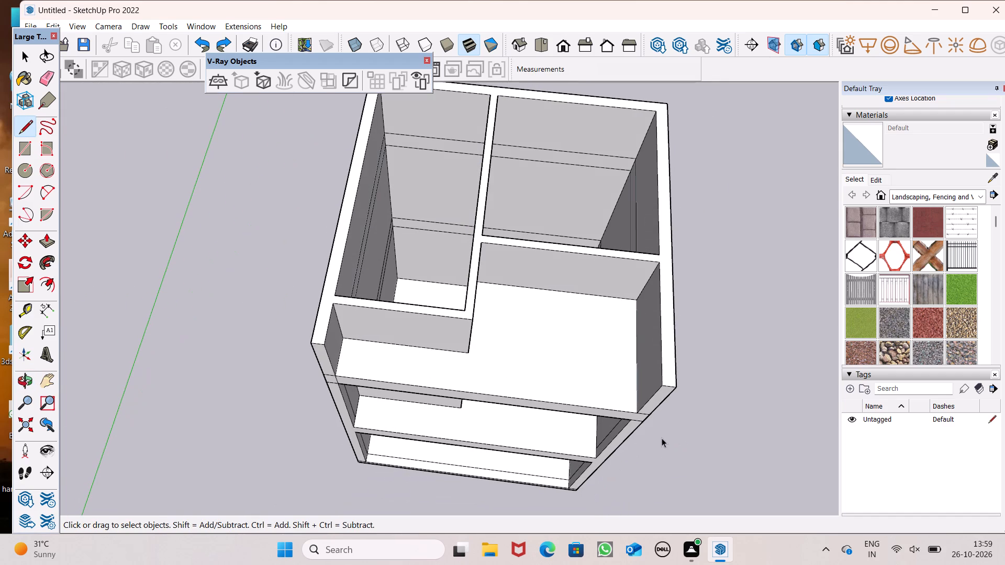
left_click(46, 247)
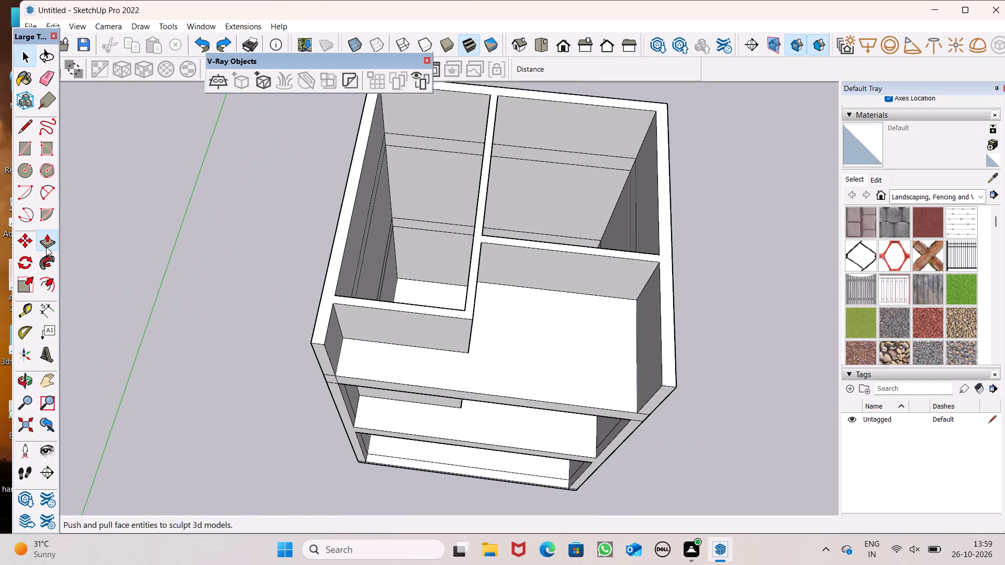
left_click_drag(328, 357, 349, 325)
key("ctrl+z")
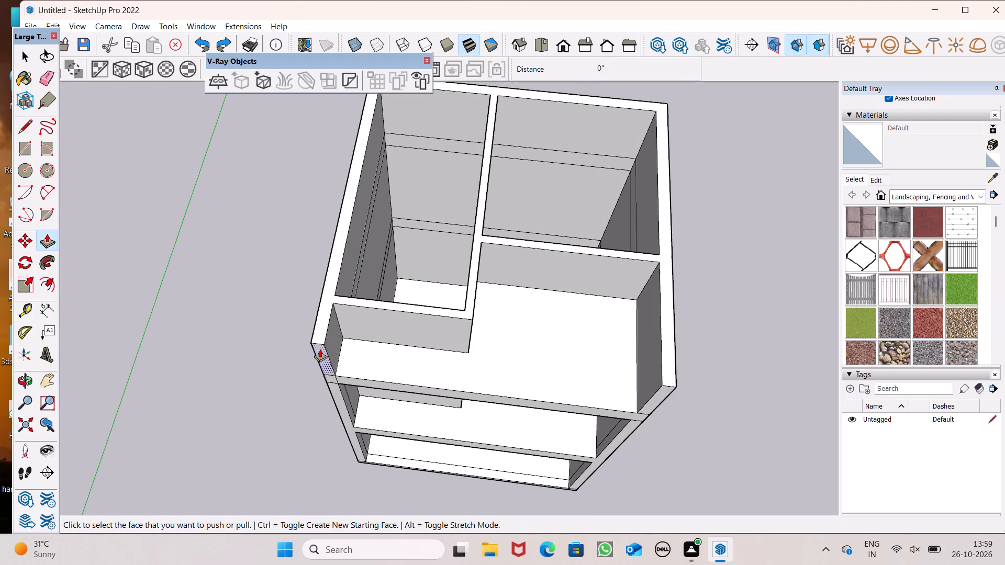
left_click_drag(319, 354, 328, 336)
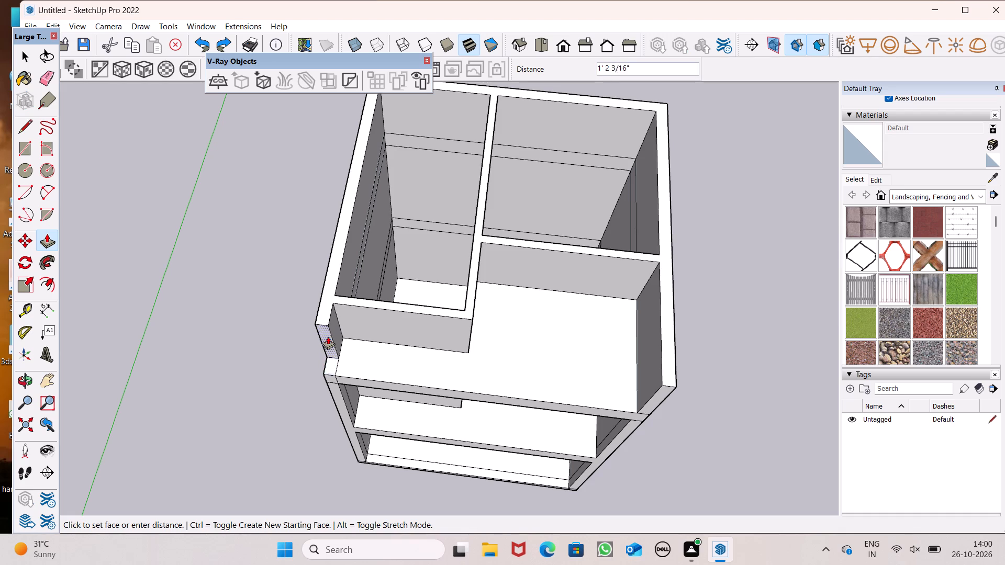
left_click_drag(328, 336, 348, 312)
scroll(196, 351, "down", 2)
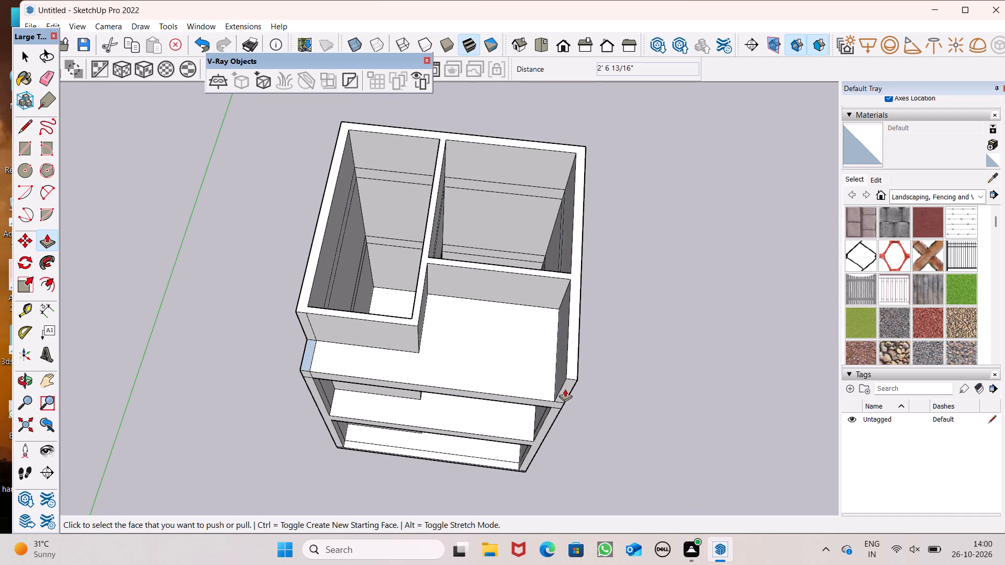
left_click_drag(563, 388, 520, 295)
Trace a short line along the narrow room's back wall at the first-floor slab edge to form a covering face there.
middle_click_drag(391, 289, 374, 352)
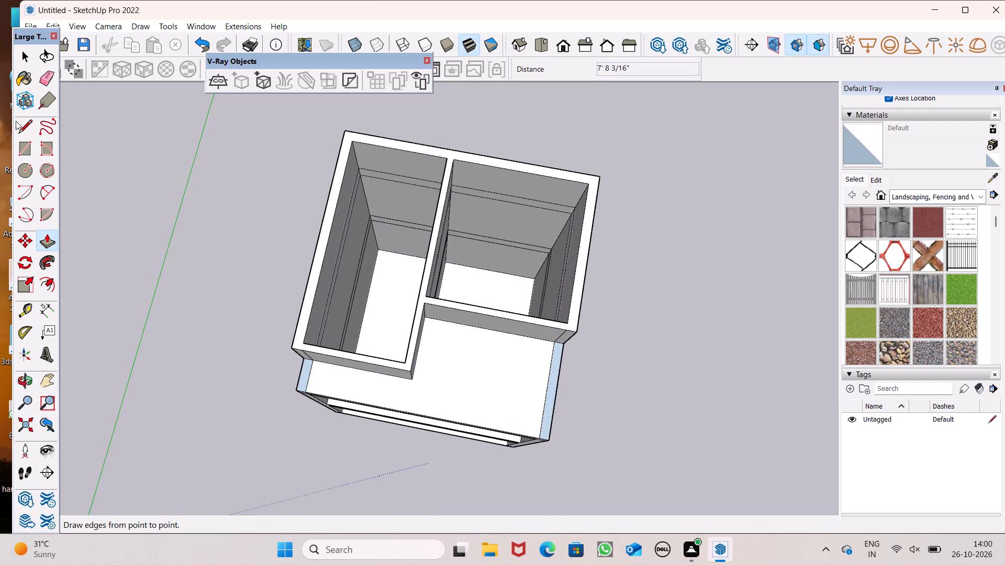
left_click(24, 129)
scroll(338, 222, "up", 4)
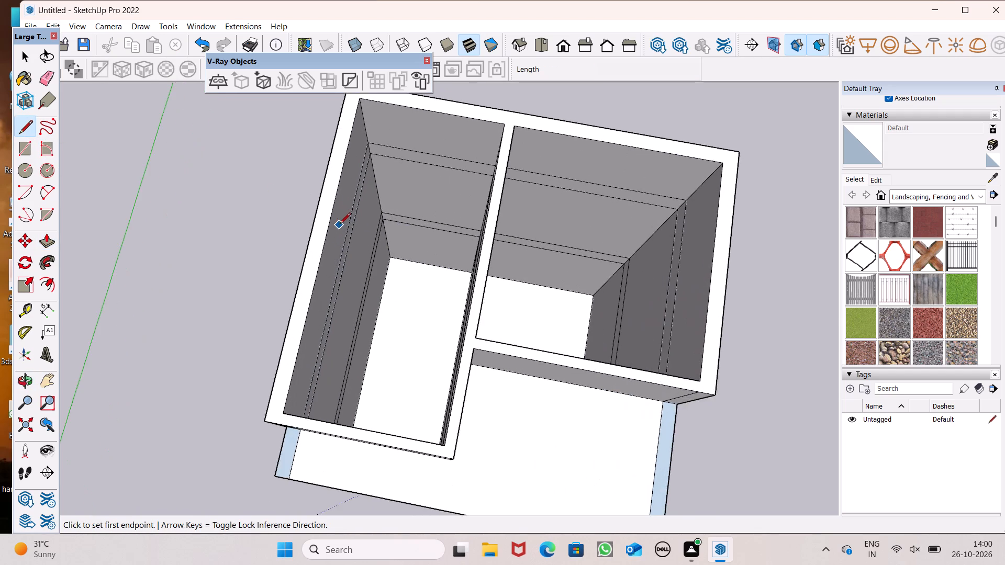
scroll(394, 225, "up", 5)
left_click(376, 203)
left_click(398, 203)
scroll(409, 191, "down", 2)
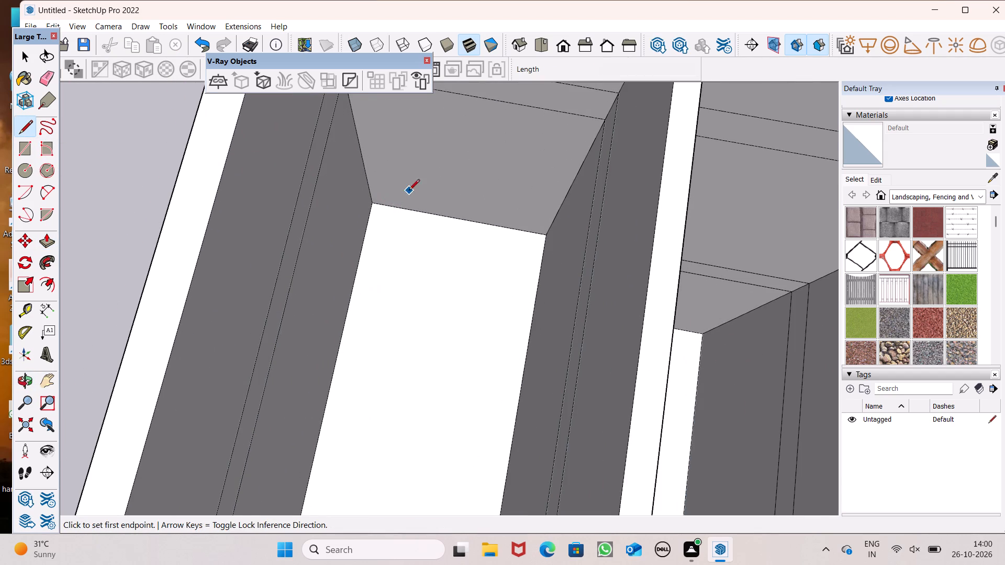
scroll(409, 191, "down", 4)
Push/Pull the narrow room's first-floor slab face 6" as a new starting face.
left_click(51, 232)
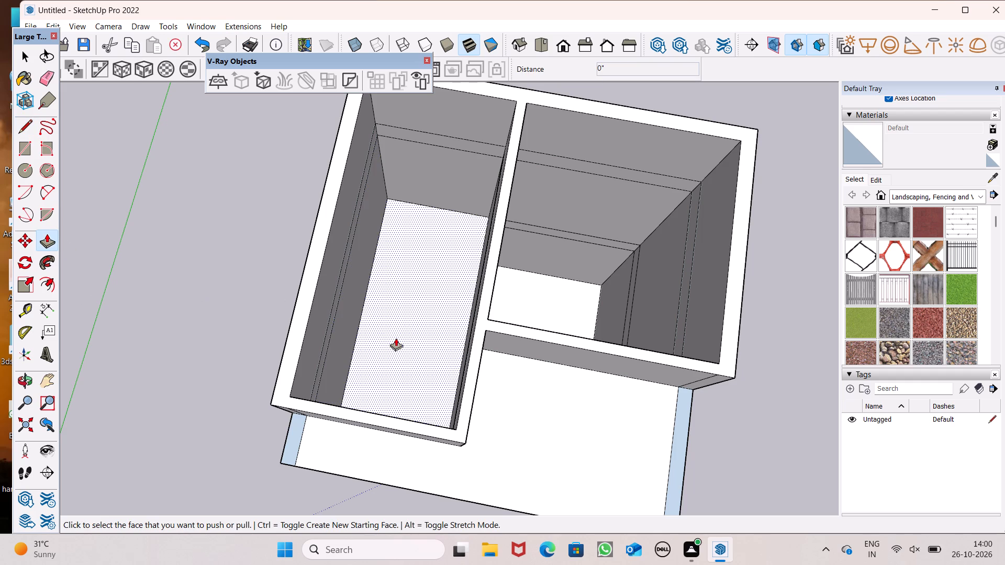
left_click(399, 340)
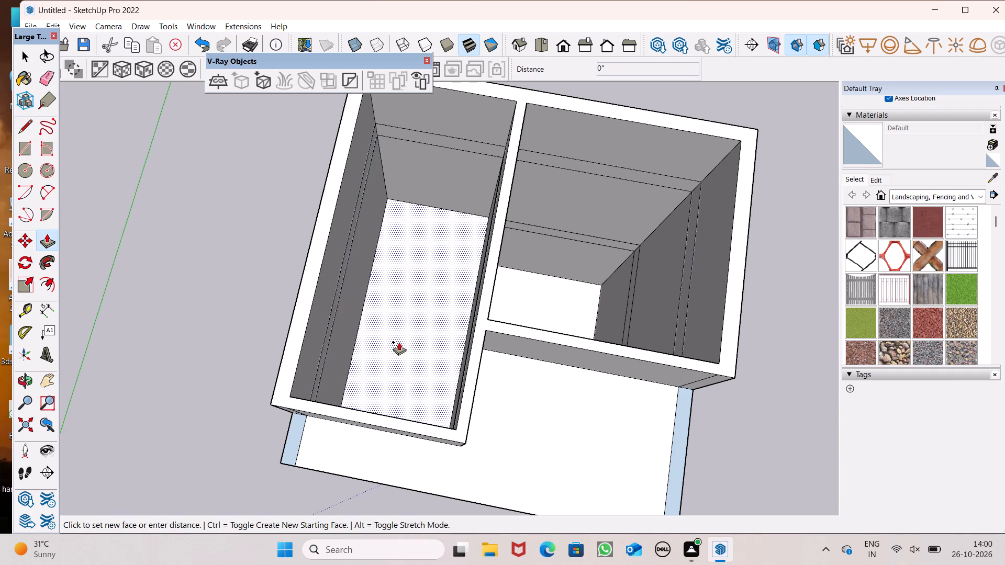
key("6")
key("shift+quotedbl")
key("Return")
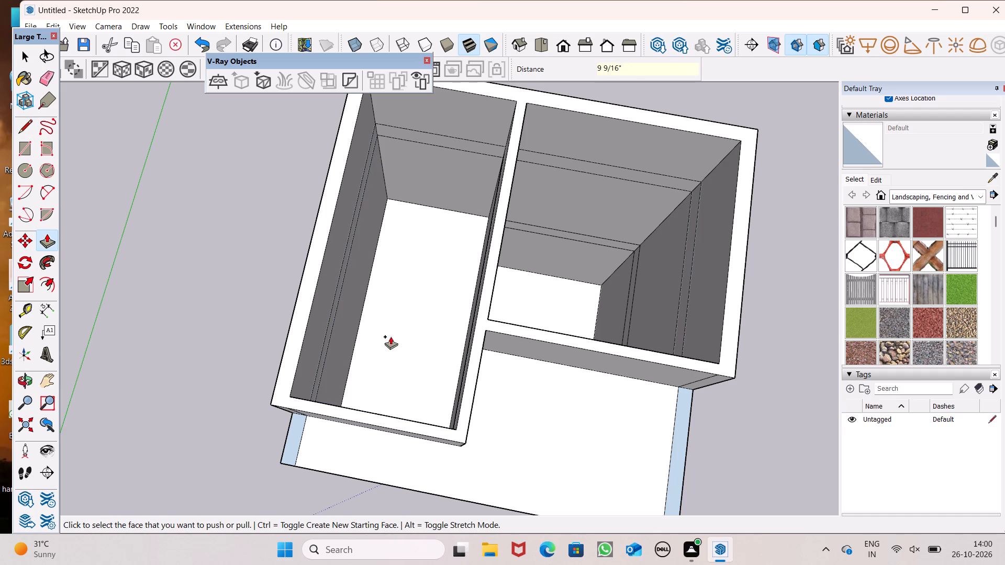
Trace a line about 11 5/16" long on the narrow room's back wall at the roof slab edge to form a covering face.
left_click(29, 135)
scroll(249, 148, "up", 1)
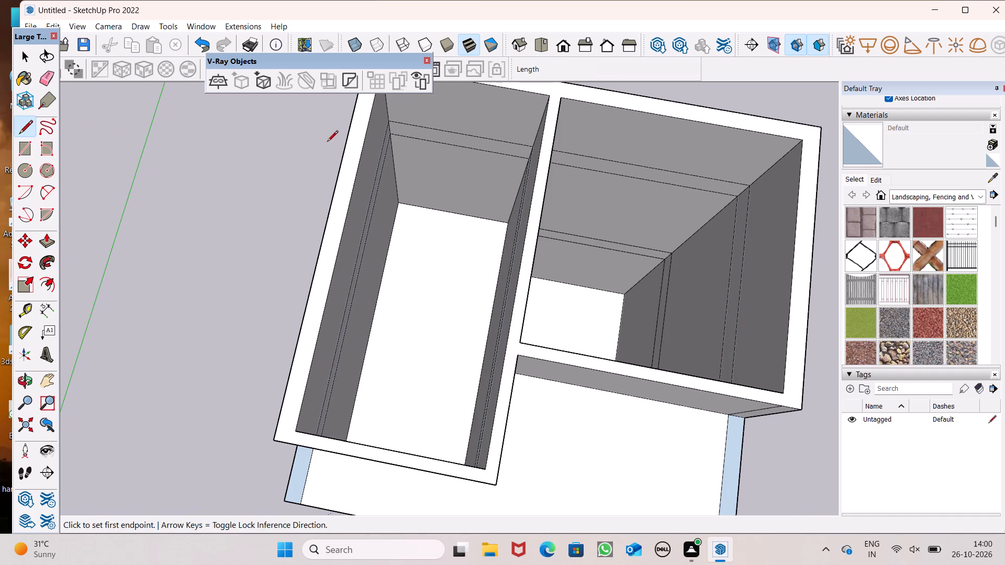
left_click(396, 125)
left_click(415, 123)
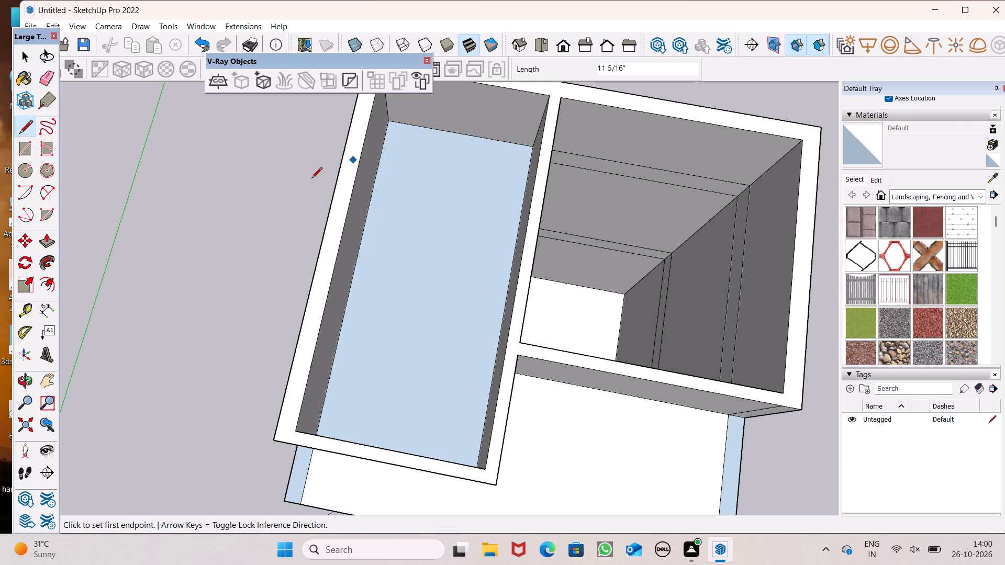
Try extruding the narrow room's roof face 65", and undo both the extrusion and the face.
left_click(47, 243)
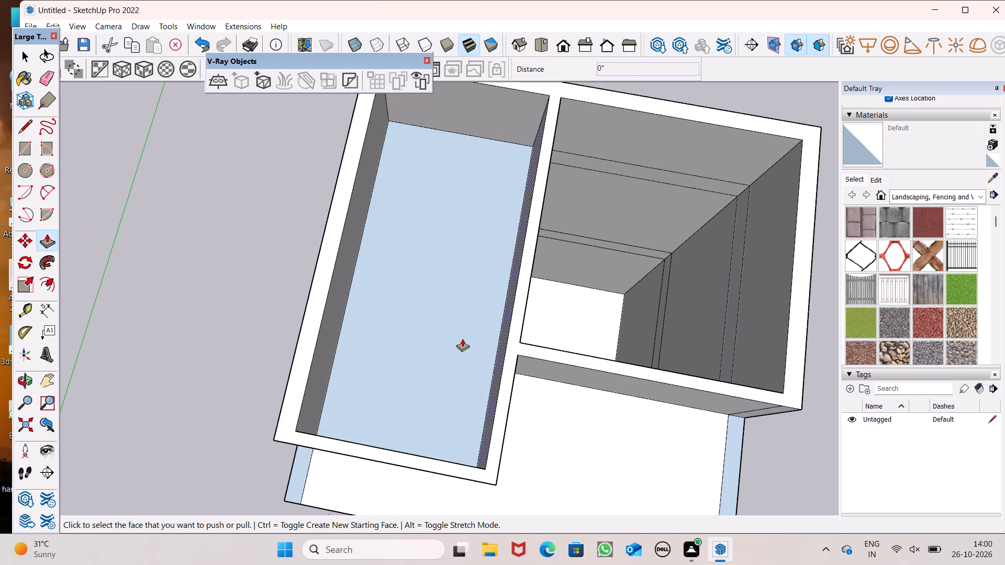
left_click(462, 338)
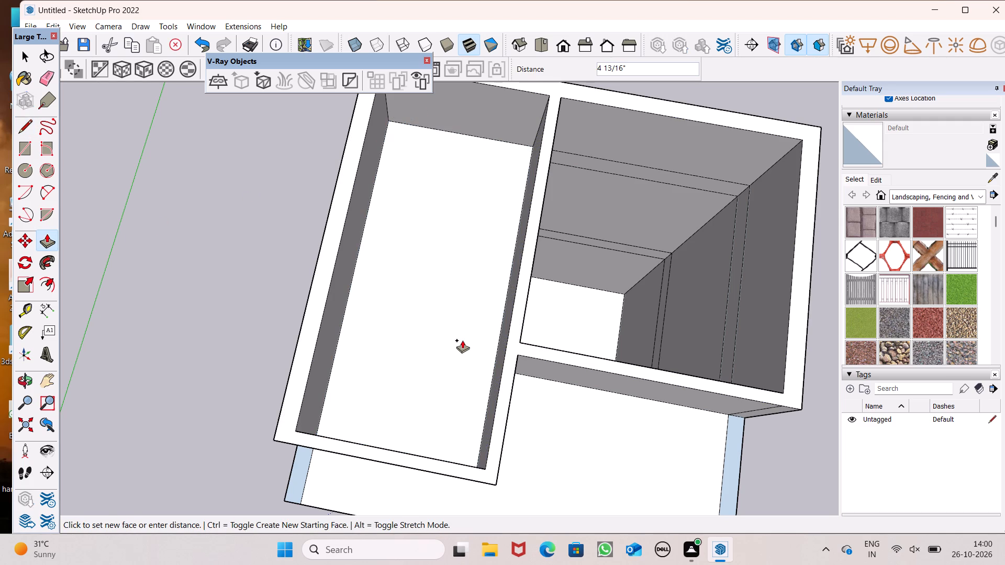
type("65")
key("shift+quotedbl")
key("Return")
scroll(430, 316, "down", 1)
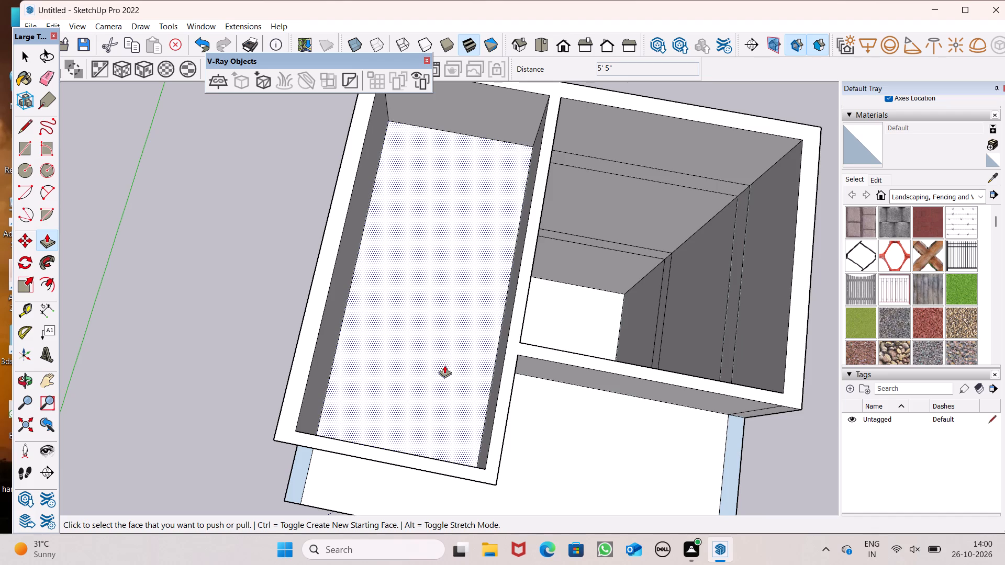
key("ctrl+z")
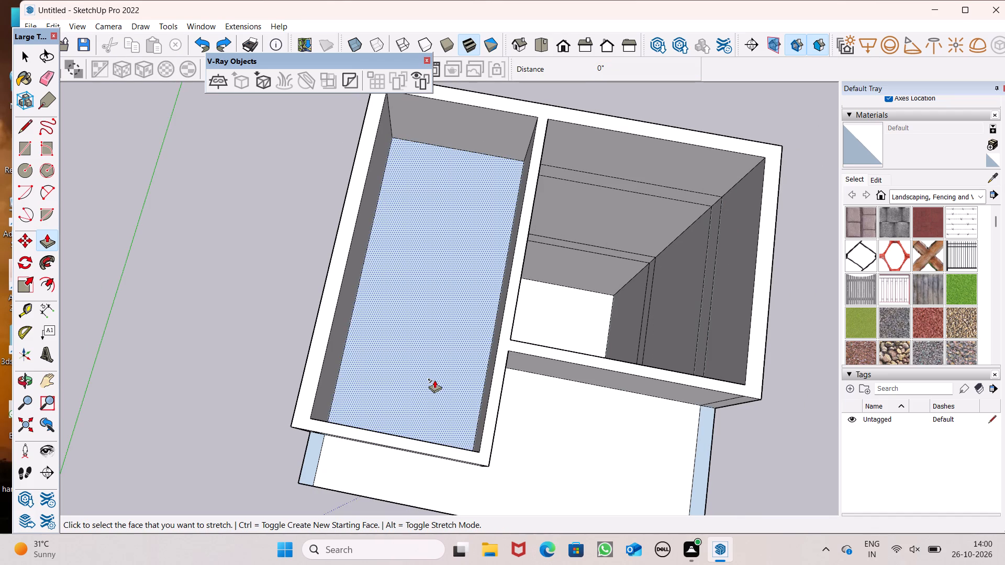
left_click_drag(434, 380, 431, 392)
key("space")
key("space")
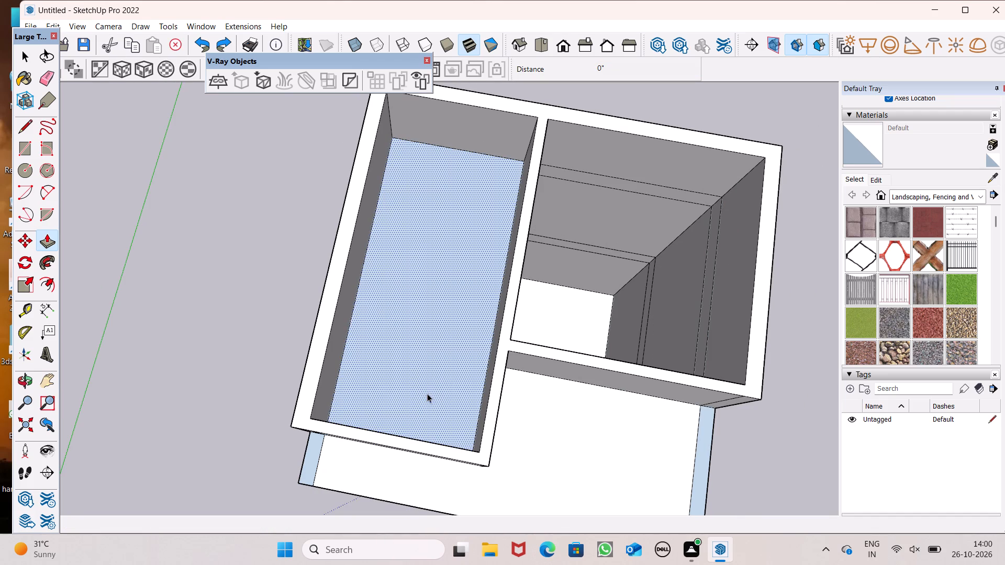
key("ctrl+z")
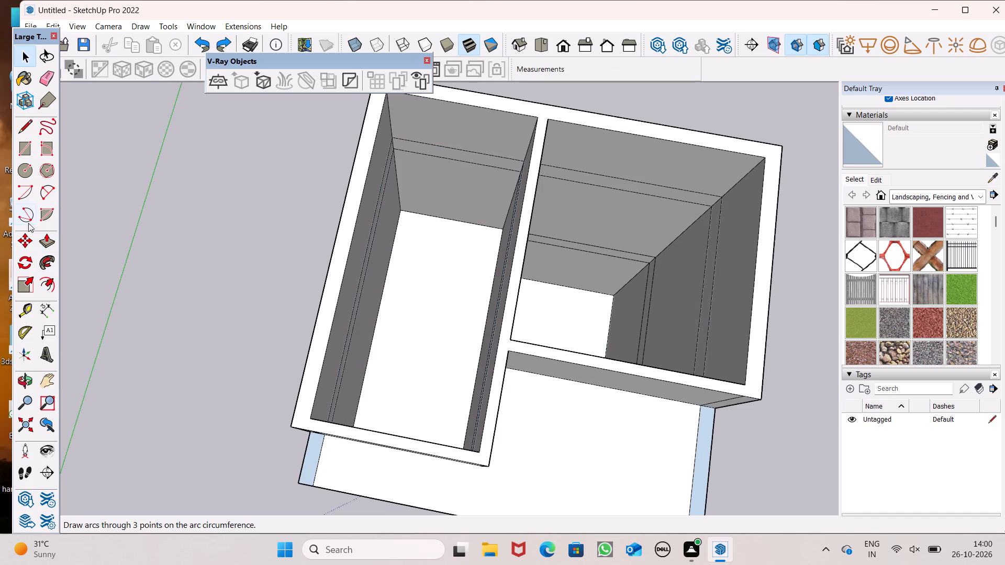
Trace a line about 1' 3 5/8" long along the narrow room's back wall at the roof slab edge, forming the covering face.
left_click(28, 131)
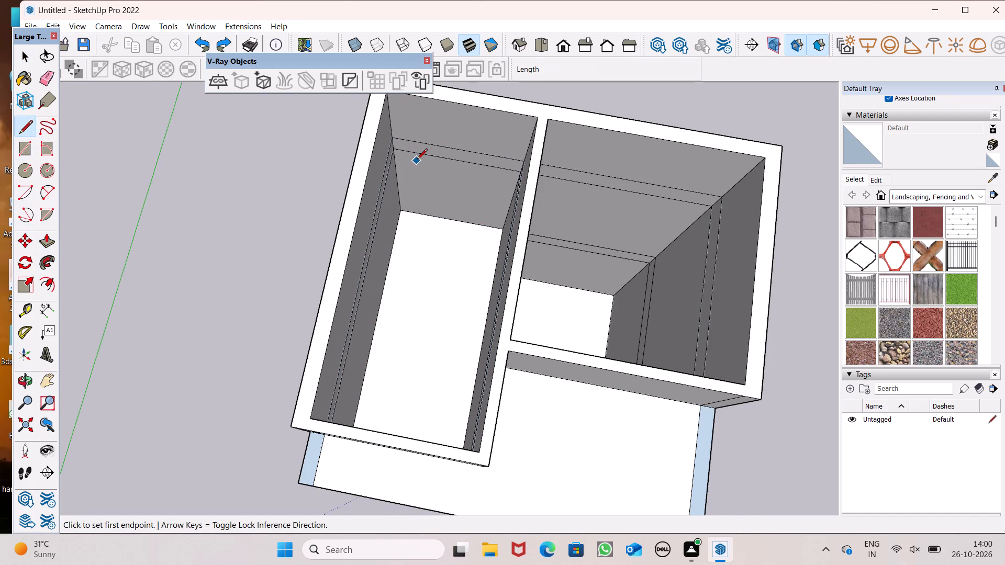
left_click(407, 142)
left_click(430, 141)
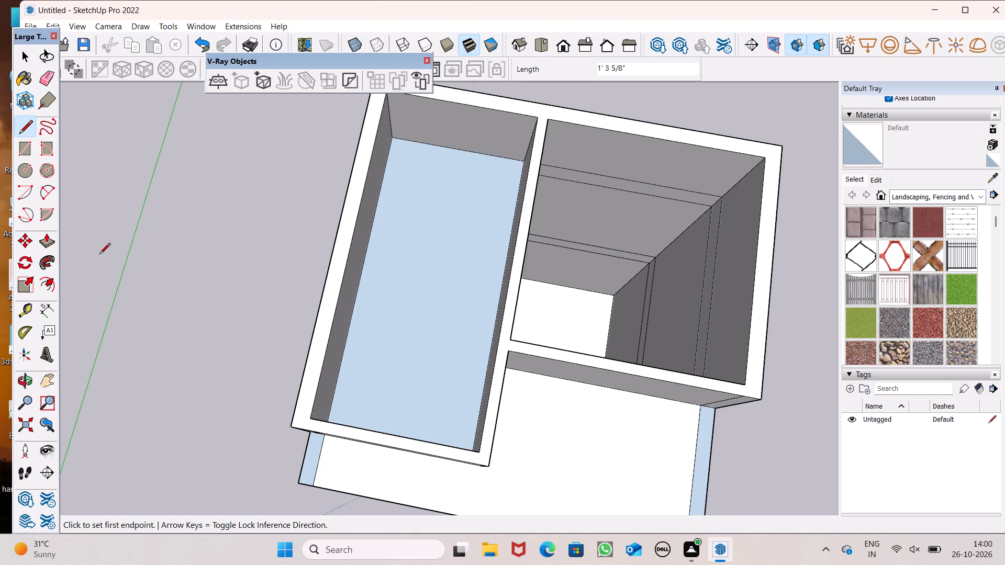
Push/Pull the narrow room's roof face 6" as a new starting face.
left_click(51, 239)
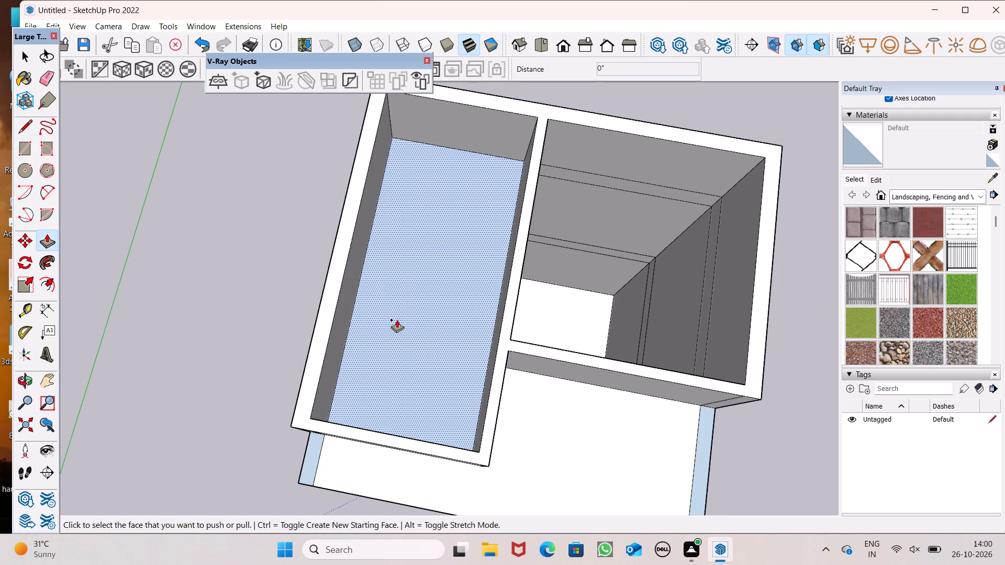
left_click_drag(397, 320, 397, 324)
key("6")
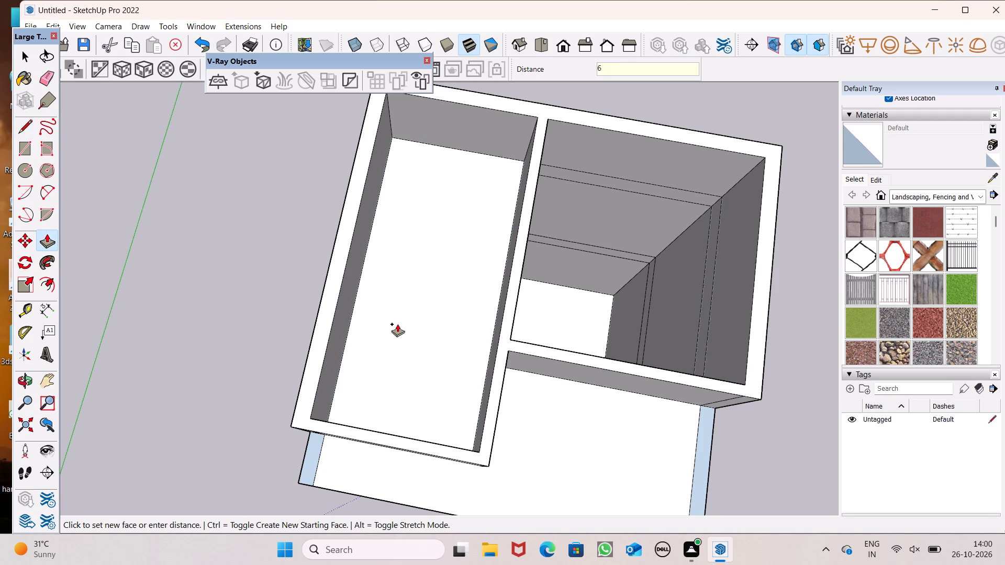
left_click_drag(397, 324, 398, 324)
key("shift+quotedbl")
key("Return")
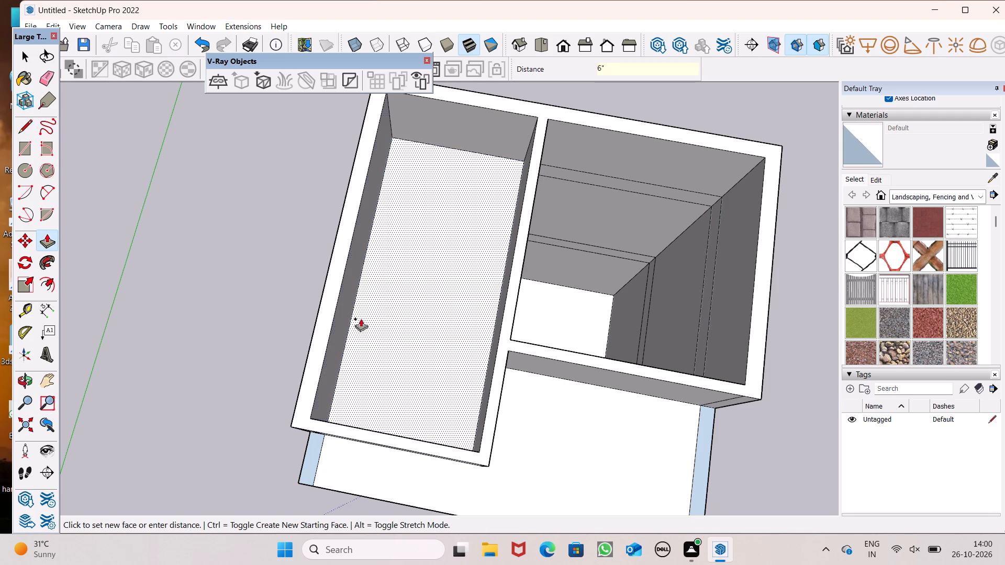
Trace a short line along the larger room's back wall at the first-floor slab's upper edge to form a covering face.
scroll(316, 295, "down", 3)
key("space")
middle_click_drag(377, 400, 364, 403)
scroll(377, 398, "up", 1)
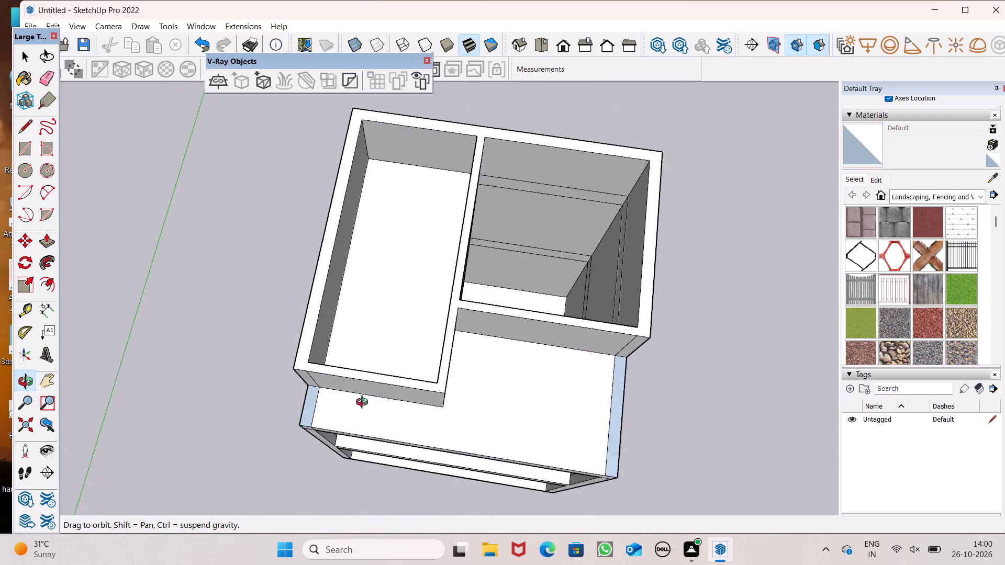
middle_click_drag(364, 403, 354, 421)
scroll(354, 421, "up", 1)
scroll(303, 422, "down", 4)
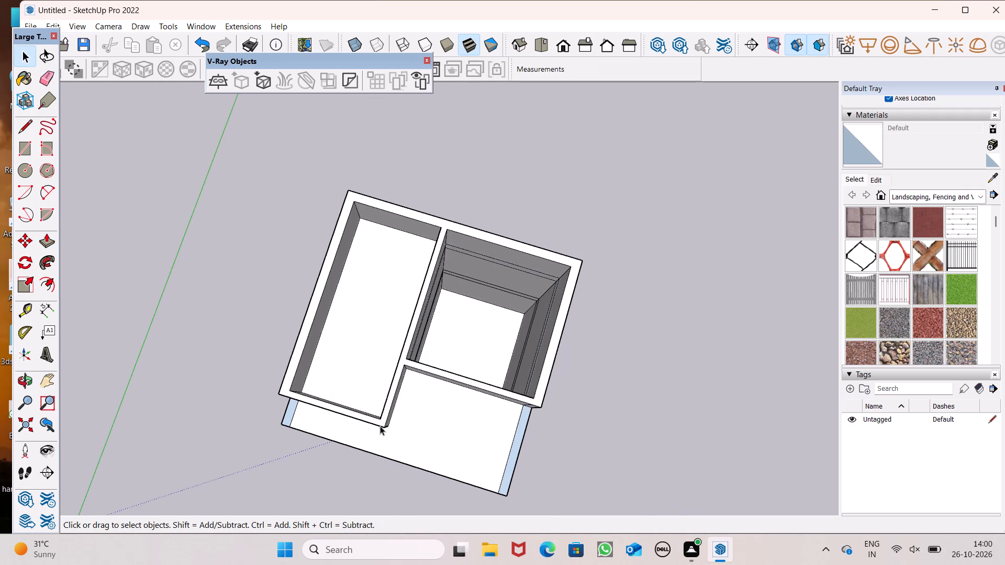
left_click(25, 128)
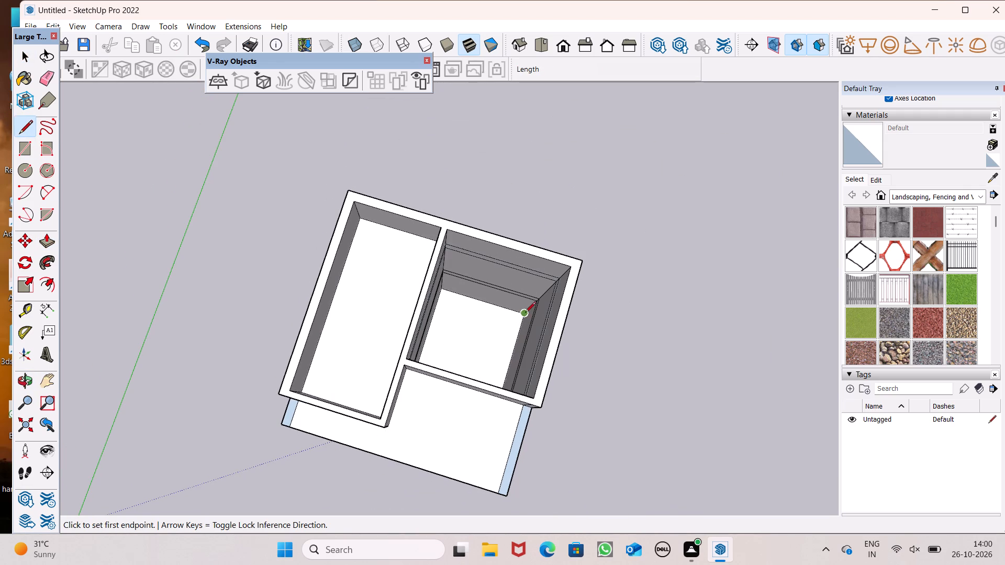
scroll(511, 311, "up", 2)
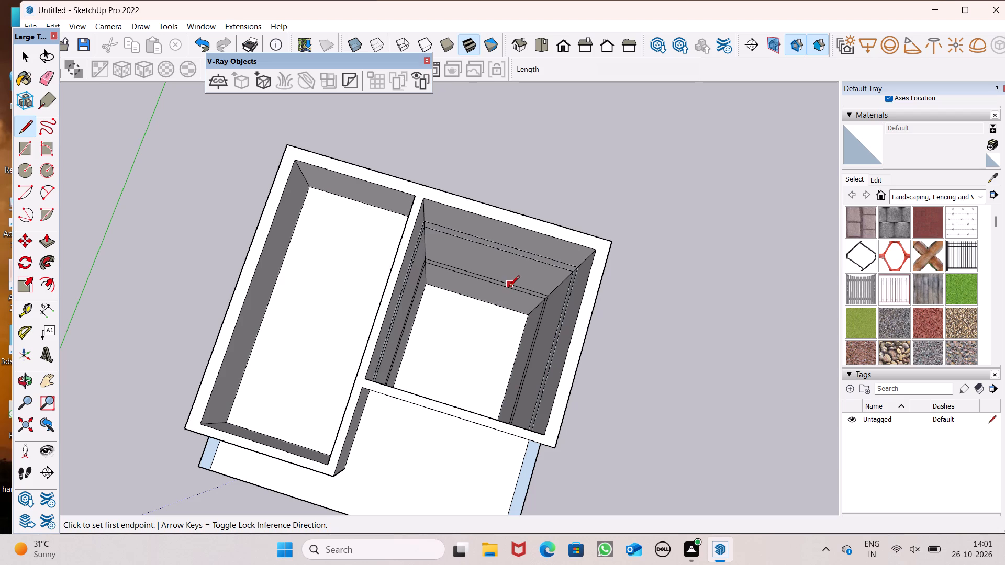
middle_click_drag(507, 292, 528, 315)
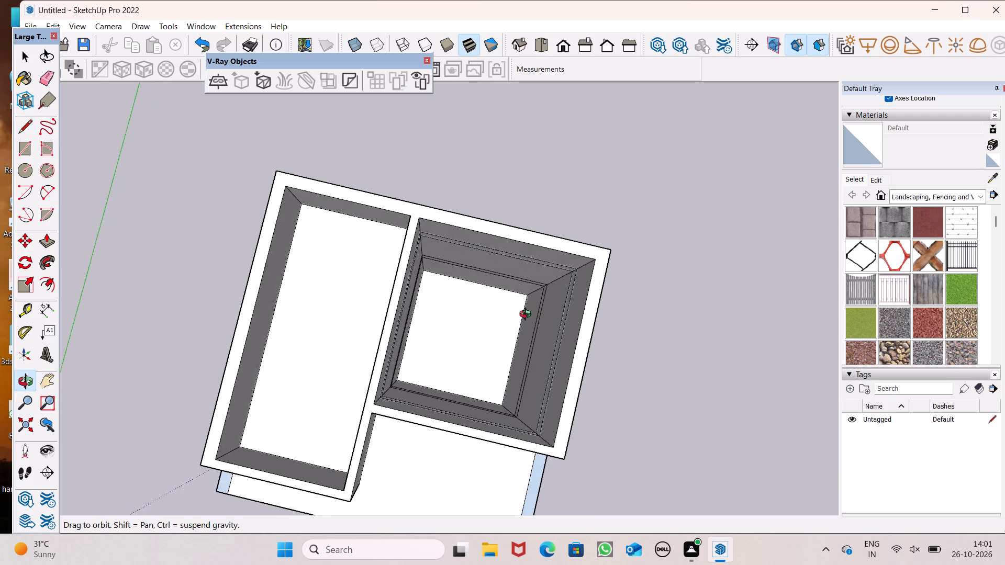
middle_click_drag(528, 315, 519, 282)
scroll(508, 282, "up", 3)
middle_click_drag(536, 344, 451, 252)
scroll(517, 317, "up", 1)
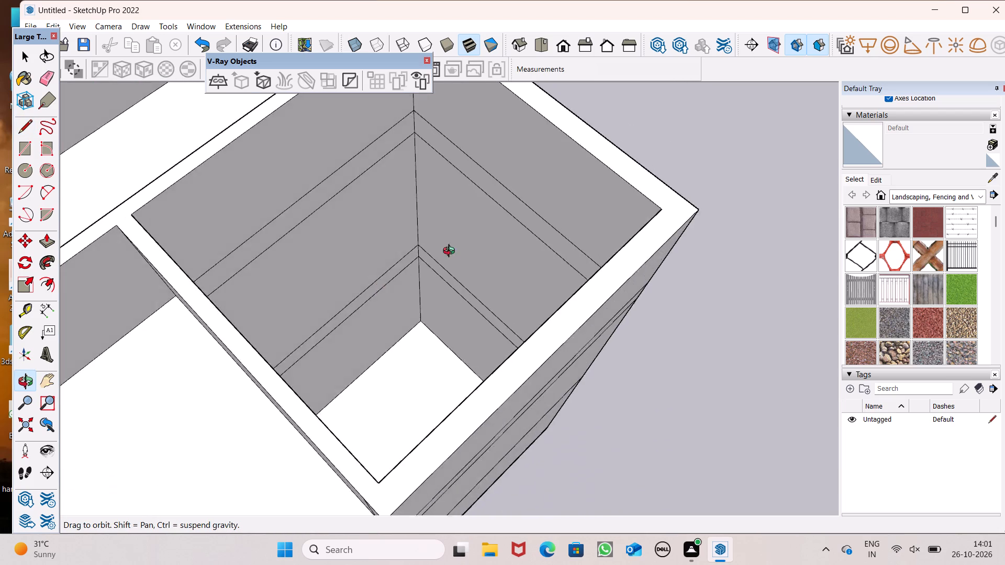
middle_click_drag(451, 252, 523, 333)
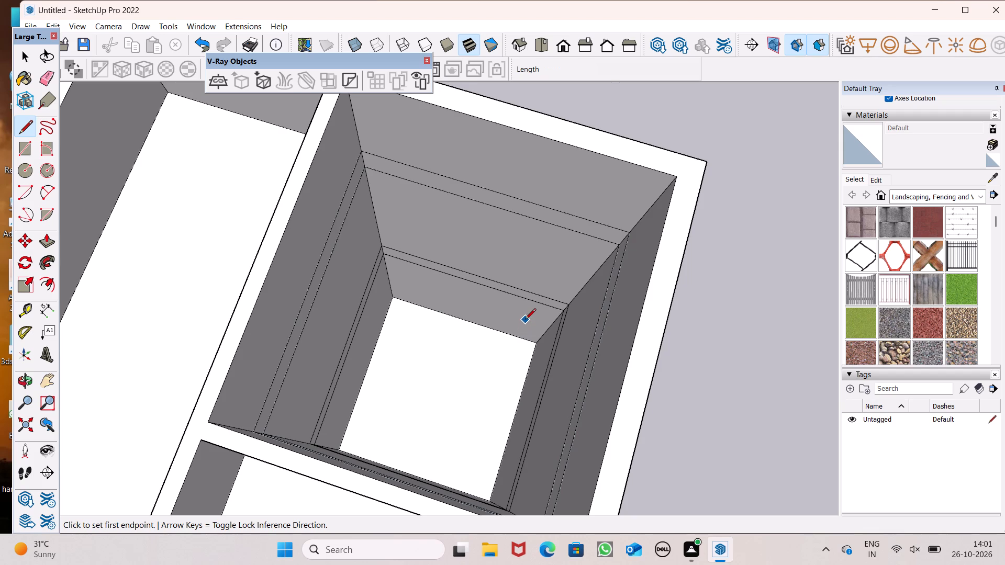
scroll(525, 314, "up", 1)
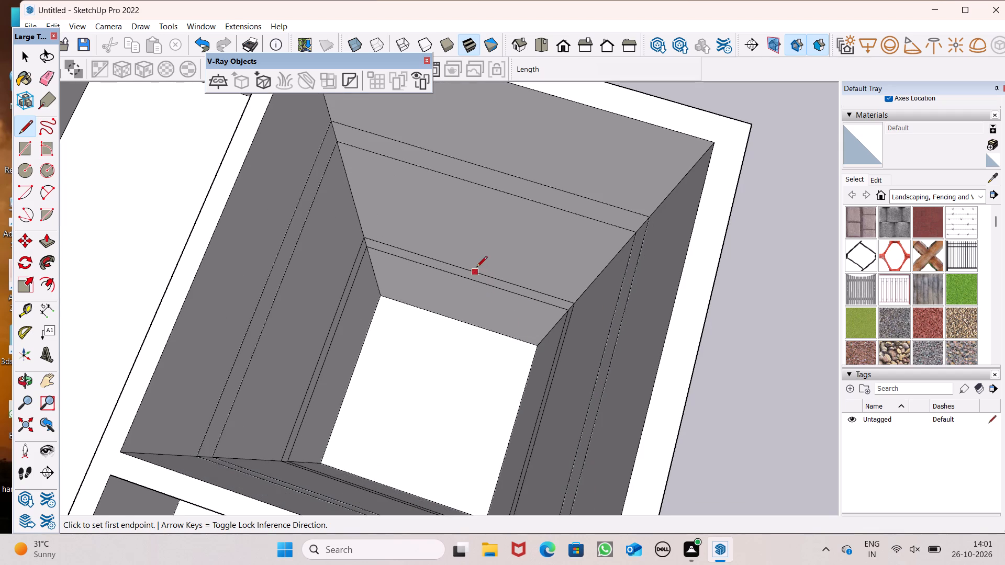
left_click(475, 272)
left_click(489, 273)
scroll(411, 275, "down", 2)
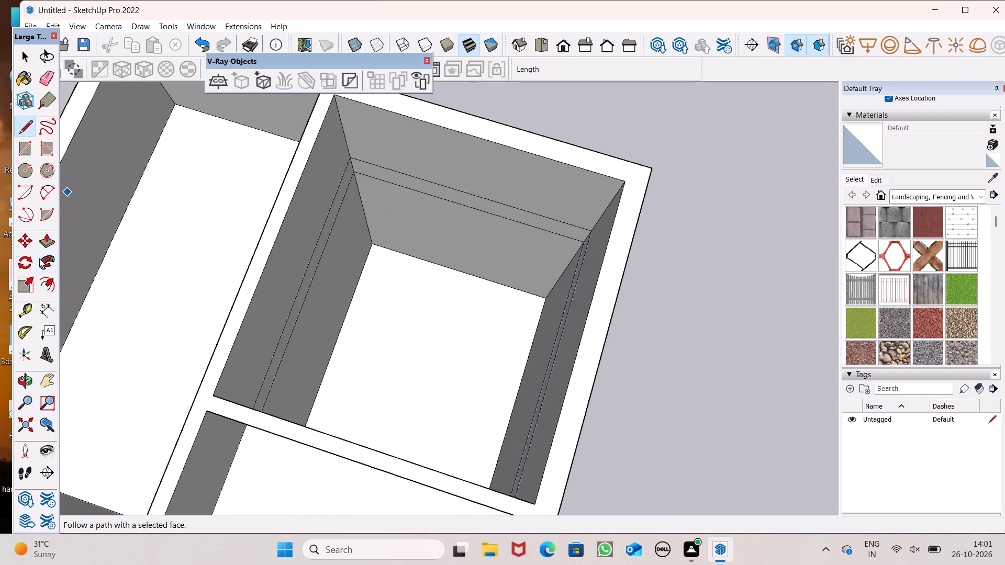
Push/Pull the larger room's first-floor covering face 6" as a new starting face.
left_click_drag(41, 240, 48, 239)
left_click_drag(392, 362, 393, 374)
key("6")
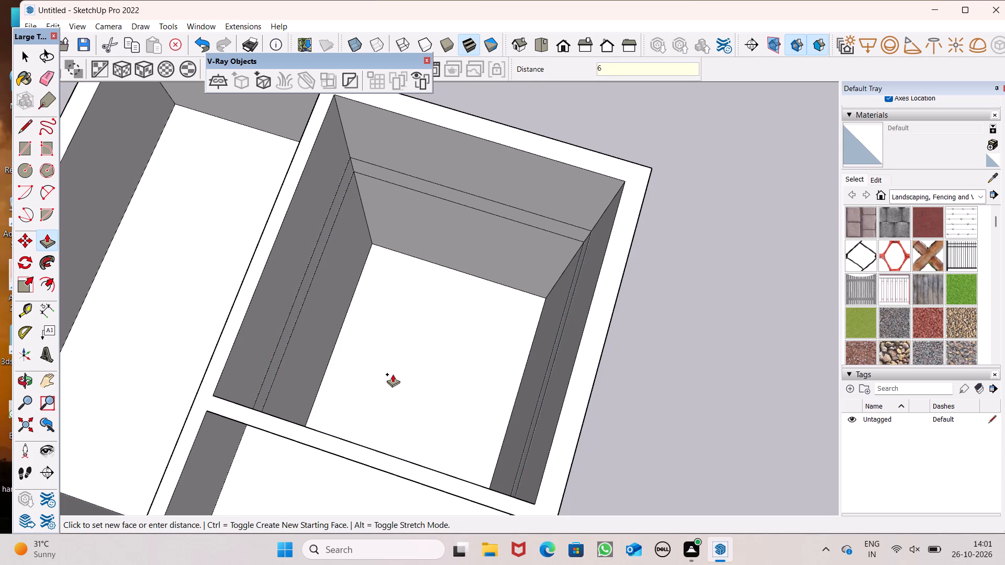
left_click_drag(393, 374, 393, 375)
key("shift+quotedbl")
key("Return")
scroll(340, 331, "down", 1)
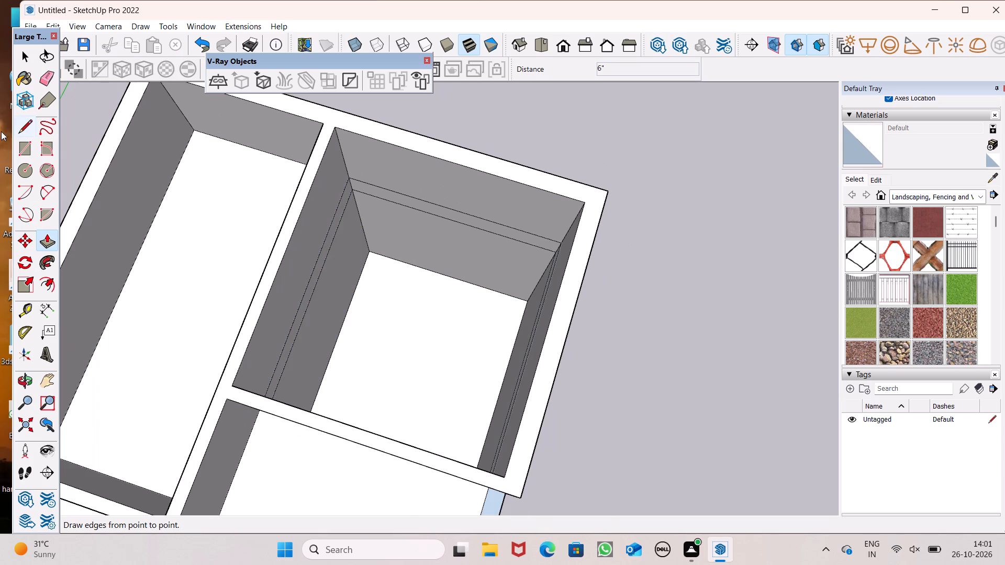
Trace a line about 1' 9/16" long on the larger room's back wall at the roof slab's upper edge to form a covering face.
left_click(25, 127)
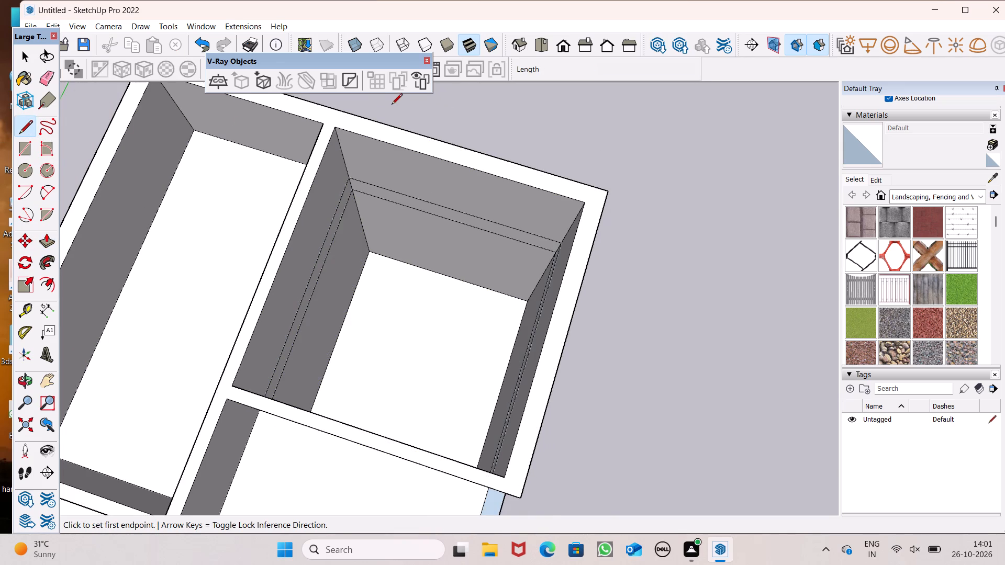
scroll(392, 105, "up", 2)
scroll(386, 180, "up", 3)
left_click(356, 208)
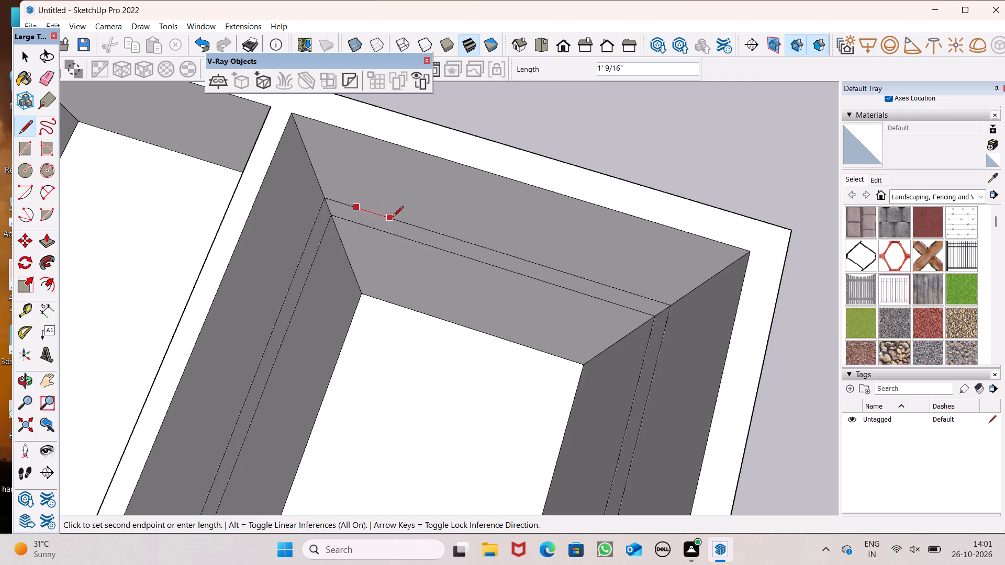
left_click(394, 218)
Push/Pull the larger room's roof-level covering face 6" as a new starting face.
scroll(504, 159, "down", 5)
scroll(453, 196, "down", 5)
middle_click_drag(486, 253, 540, 99)
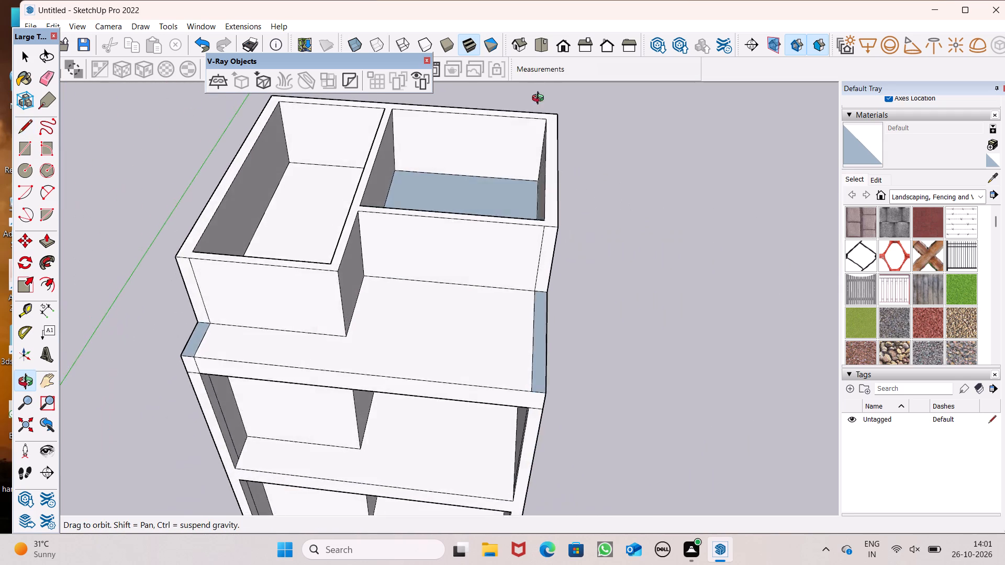
middle_click_drag(540, 99, 488, 152)
scroll(488, 165, "up", 1)
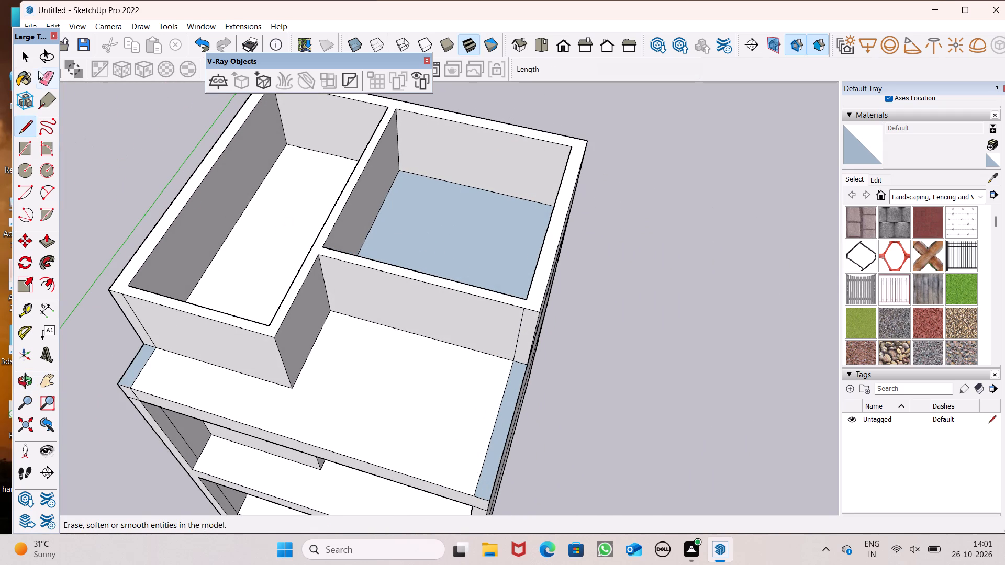
left_click(47, 239, "ctrl")
left_click_drag(392, 236, 394, 243)
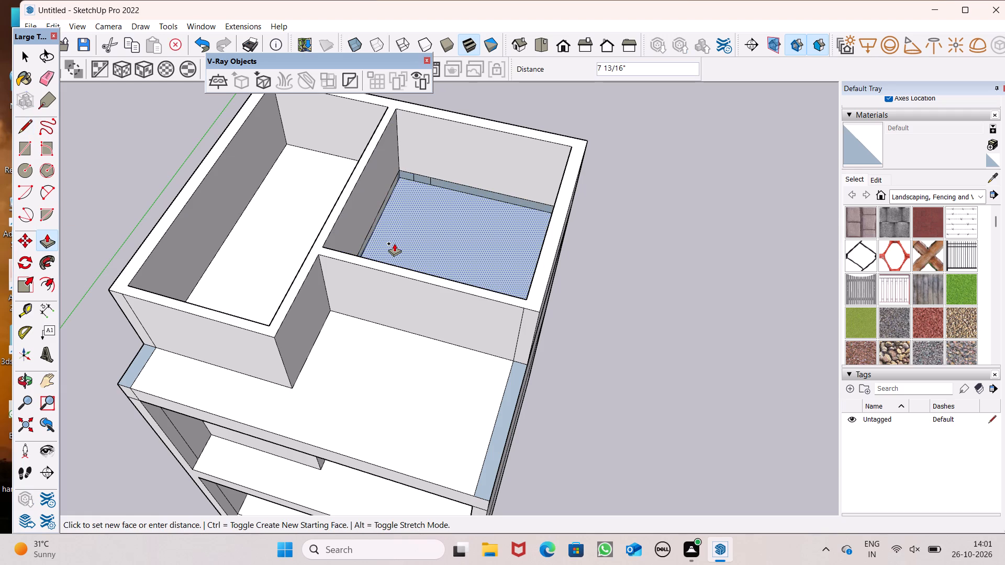
left_click_drag(394, 243, 394, 244)
key("6")
key("shift+quotedbl")
key("Return")
key("space")
Examine the parapet walls, terrace and open front floors of the house from several angles.
scroll(481, 195, "down", 1)
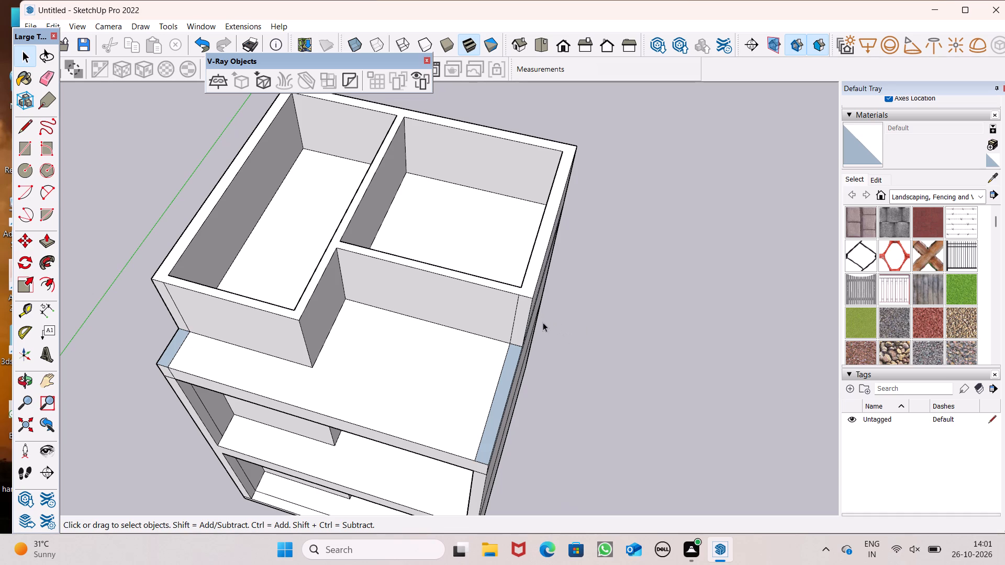
scroll(541, 322, "down", 1)
middle_click_drag(550, 337, 592, 285)
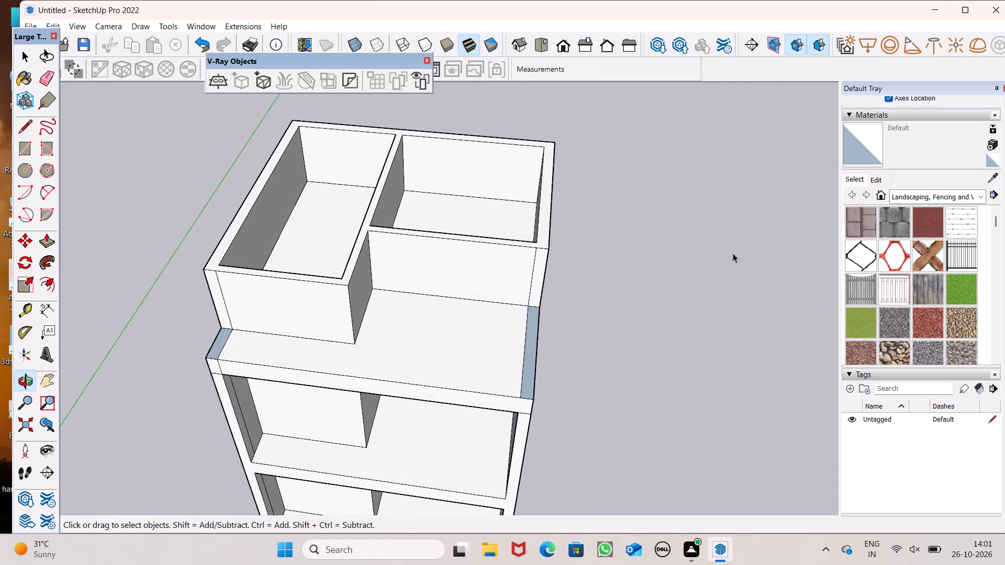
scroll(450, 292, "down", 1)
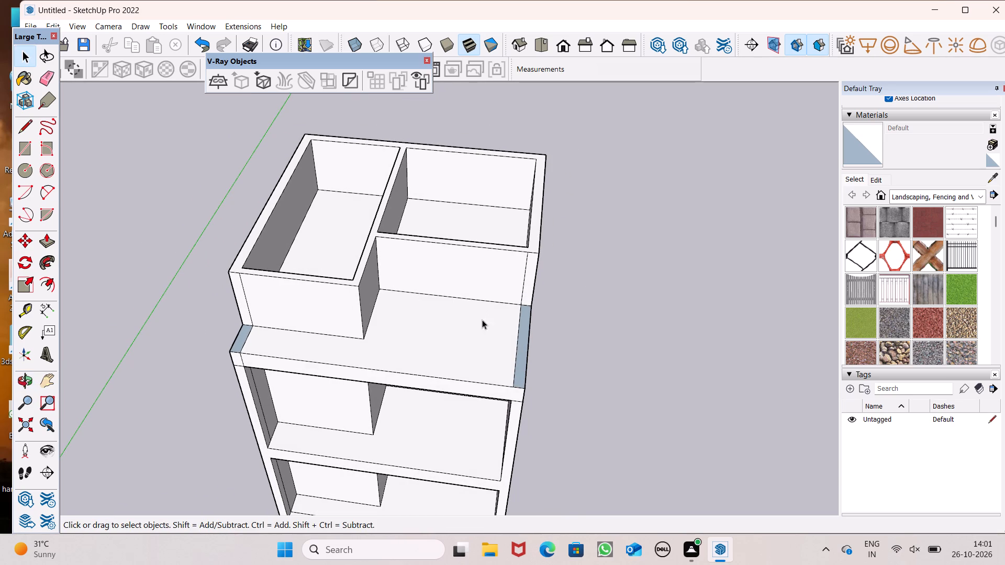
middle_click_drag(540, 380, 538, 393)
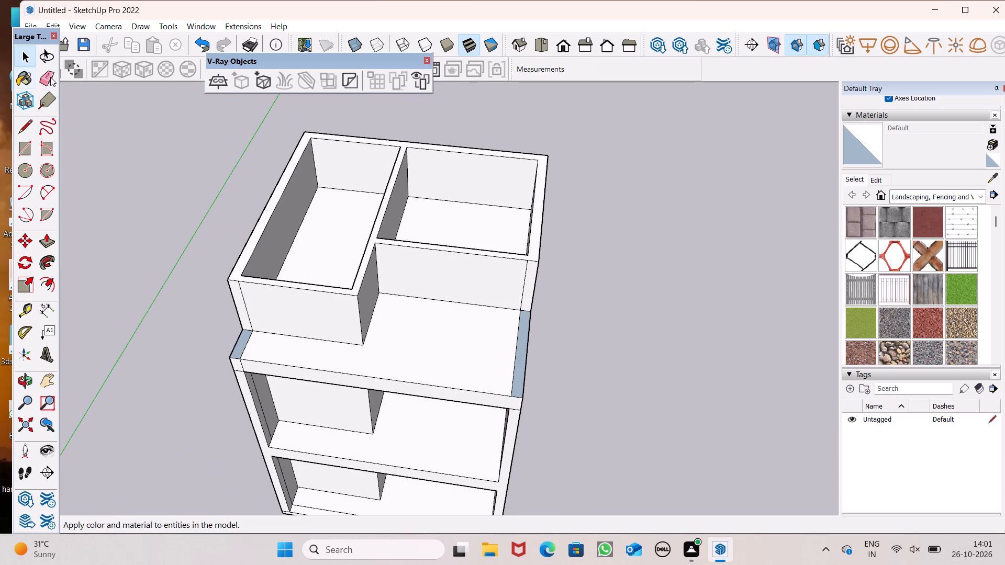
left_click(50, 77)
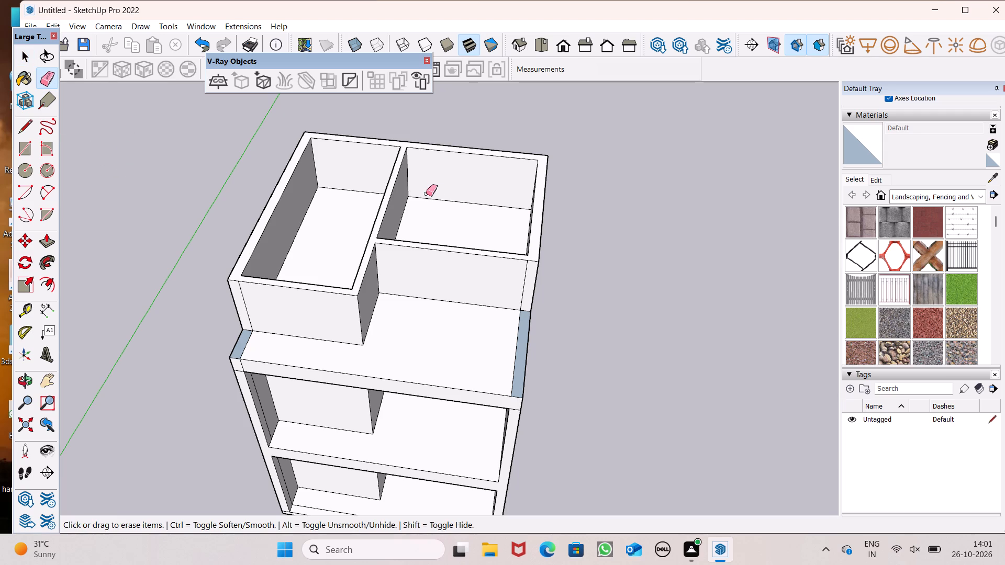
scroll(433, 195, "down", 2)
middle_click_drag(539, 347, 631, 251)
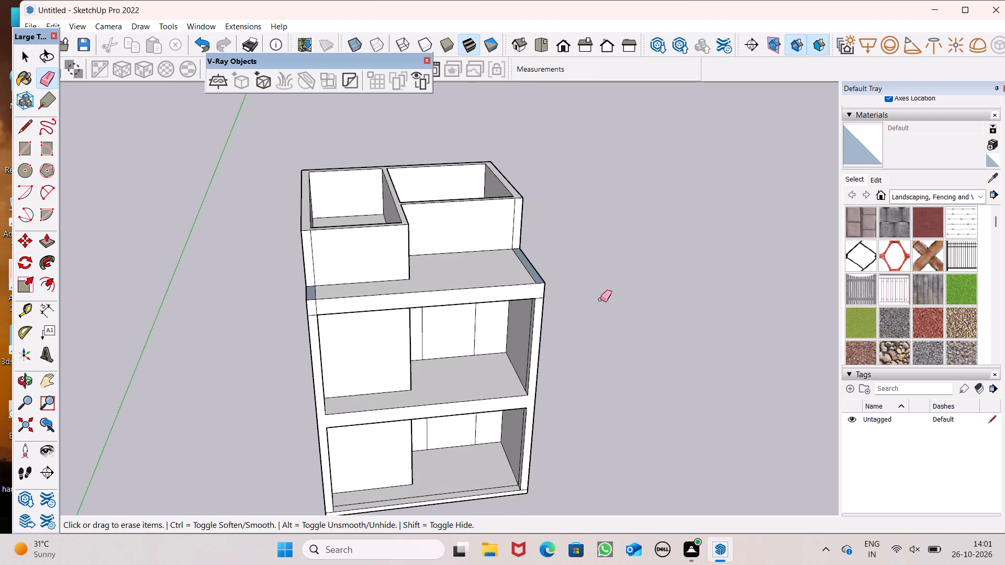
key("space")
scroll(630, 324, "up", 1)
middle_click_drag(624, 325, 407, 295)
scroll(404, 299, "up", 1)
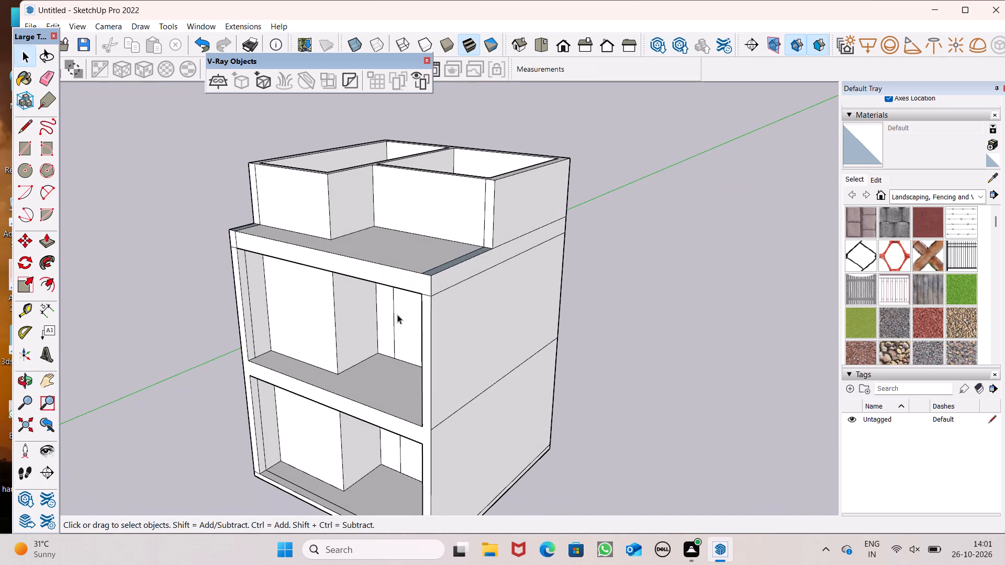
middle_click_drag(410, 317, 470, 291)
middle_click_drag(463, 275, 535, 353)
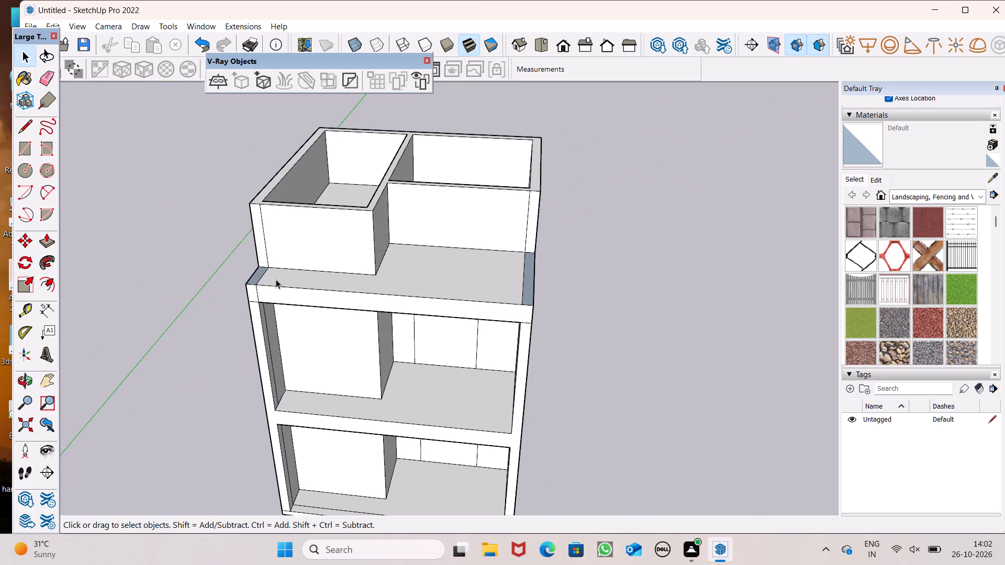
Trace short lines along both rooms' top inner back edges, about 1' 1" on the larger room, to form faces capping the openings.
scroll(283, 202, "up", 5)
middle_click_drag(268, 177, 344, 156)
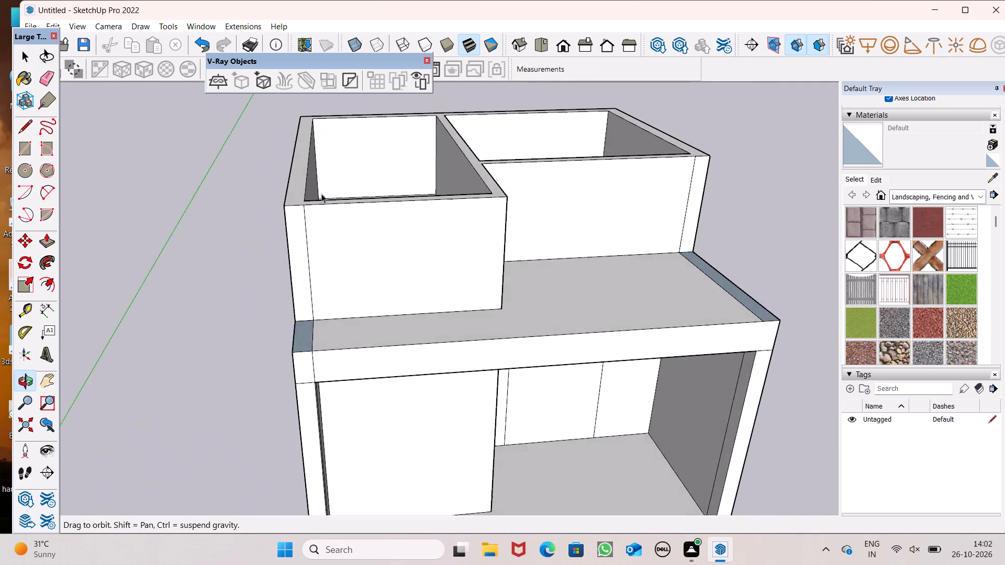
scroll(312, 199, "up", 2)
left_click(21, 131)
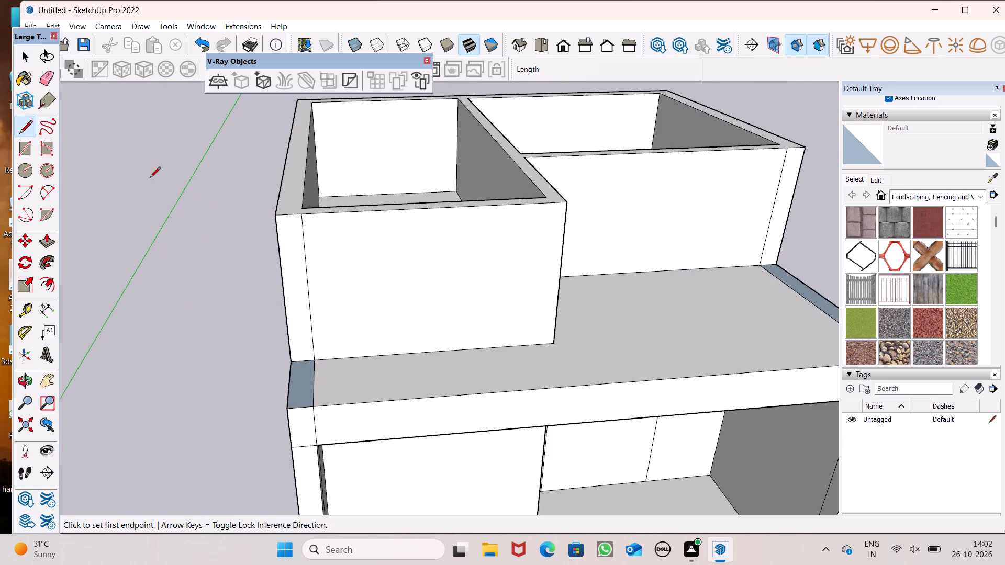
middle_click_drag(219, 256, 257, 366)
scroll(266, 331, "down", 5)
scroll(297, 153, "up", 4)
left_click_drag(263, 175, 276, 176)
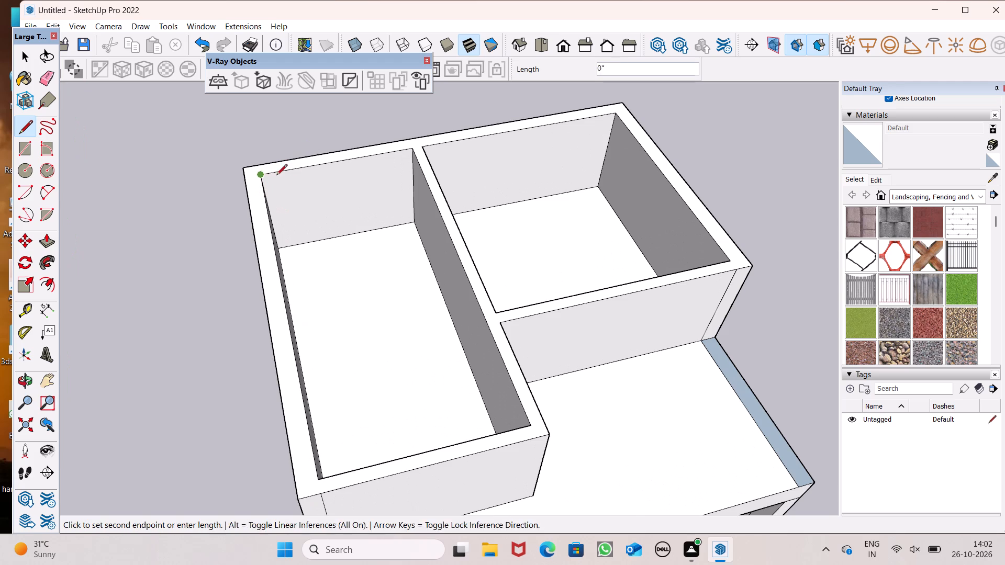
left_click_drag(276, 176, 290, 176)
left_click(292, 176)
left_click_drag(423, 146, 430, 144)
left_click(443, 141)
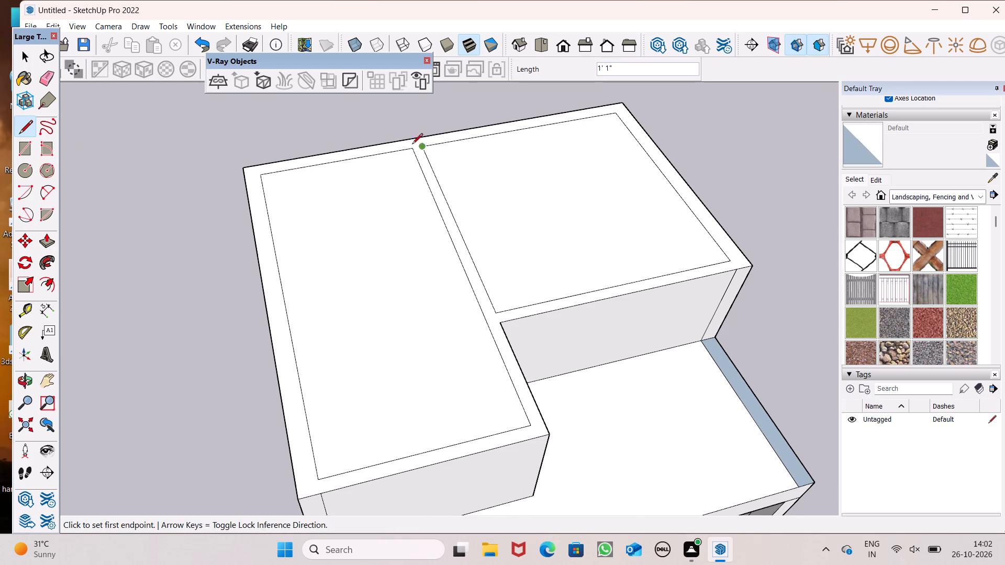
Push/Pull the narrow room's top cap face 5" as a new starting face.
scroll(322, 208, "down", 4)
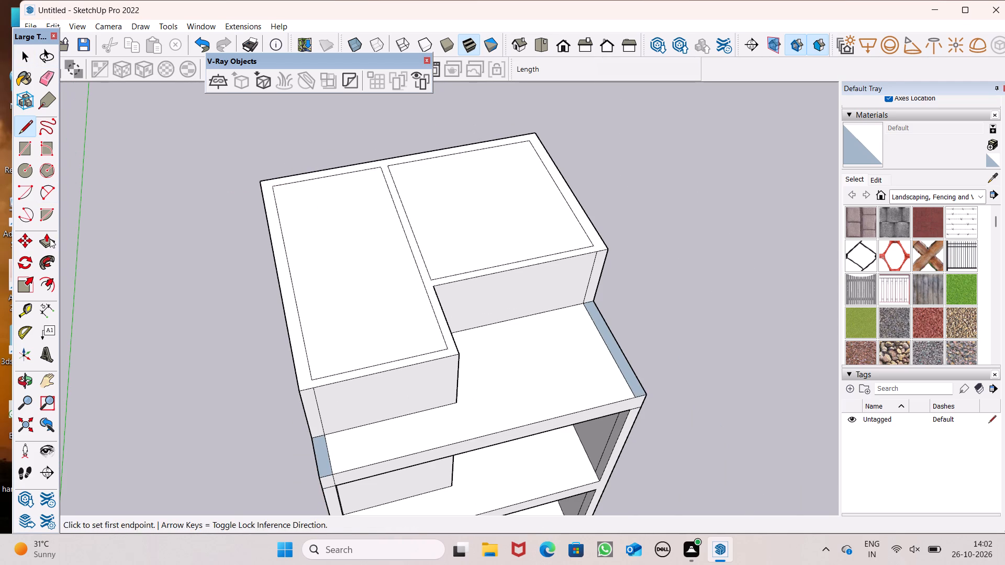
left_click(49, 239)
scroll(484, 263, "up", 2)
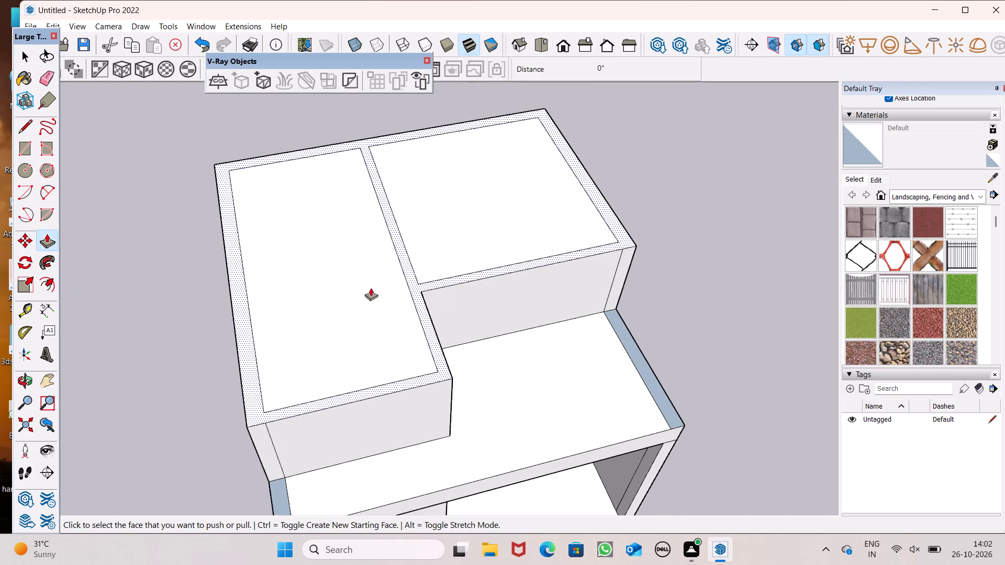
scroll(356, 317, "up", 4)
left_click_drag(341, 354, 341, 359)
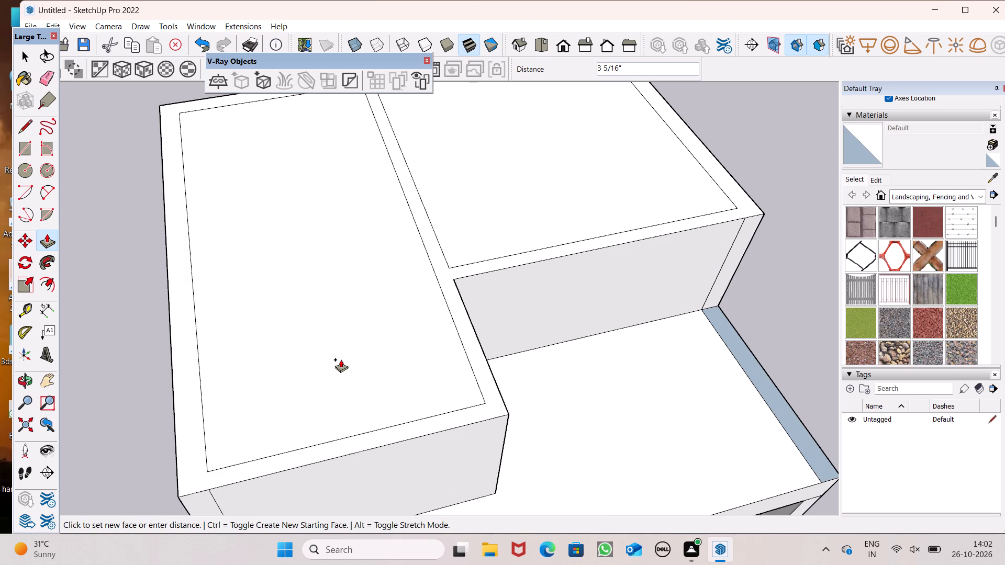
left_click_drag(341, 359, 338, 359)
key("5")
key("shift+quotedbl")
key("Return")
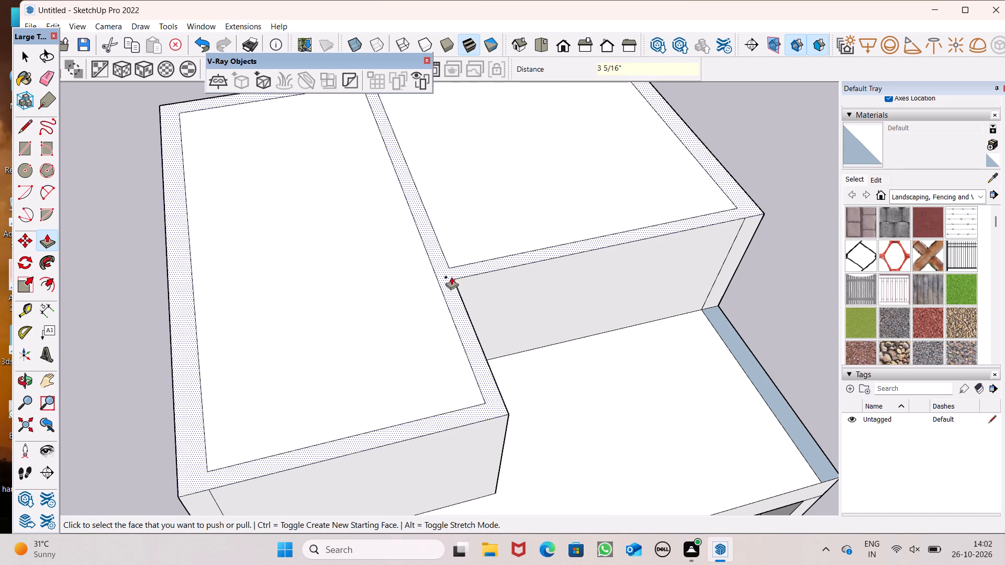
Push/Pull the larger room's top cap face 5" as a new starting face.
left_click_drag(488, 244, 489, 248)
key("5")
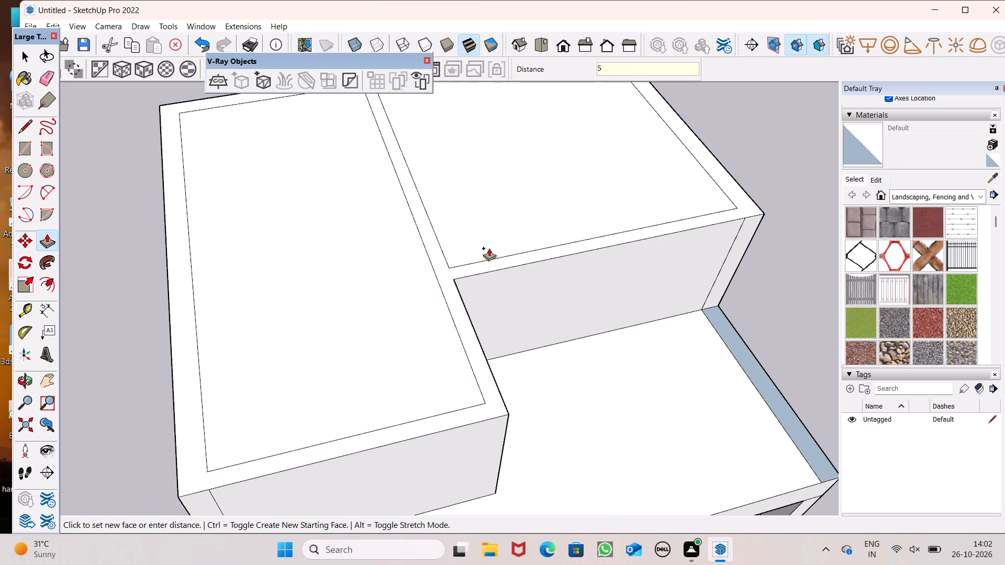
left_click_drag(489, 248, 489, 248)
key("shift+quotedbl")
key("Return")
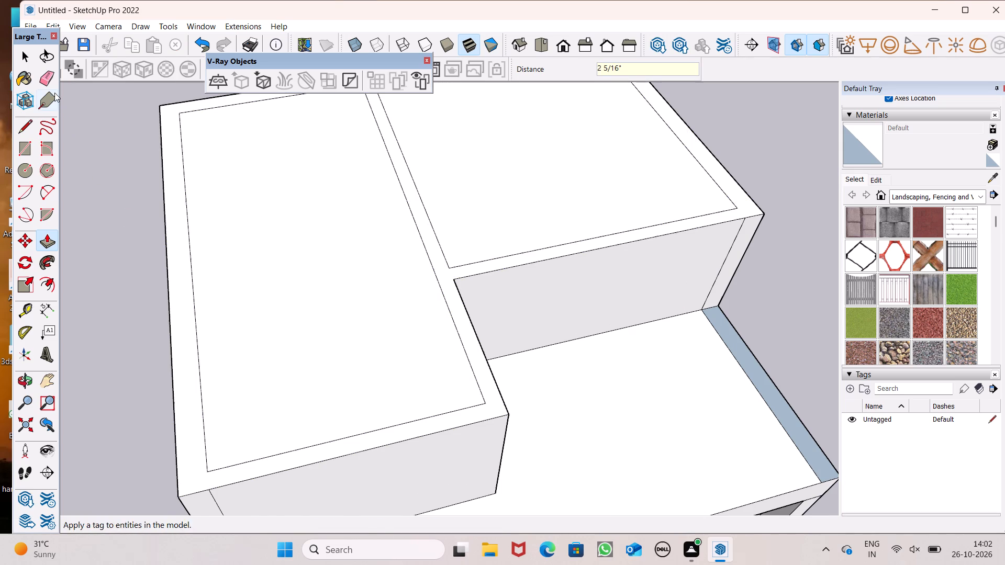
Erase the inner outline edges of both rooms on the top cap so the roof becomes one continuous face.
left_click(49, 82)
left_click_drag(444, 264, 451, 264)
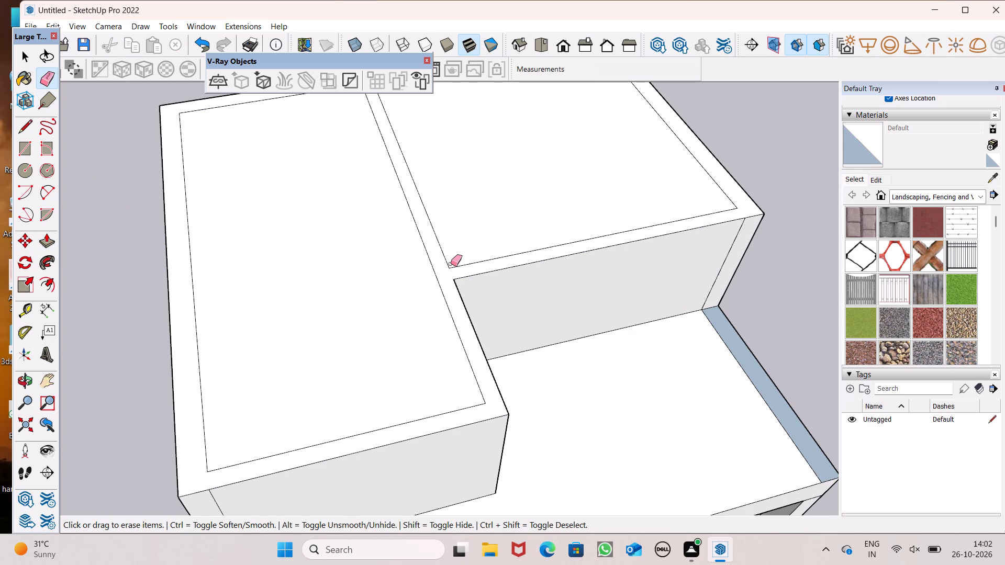
left_click_drag(451, 264, 455, 266)
left_click_drag(445, 285, 442, 309)
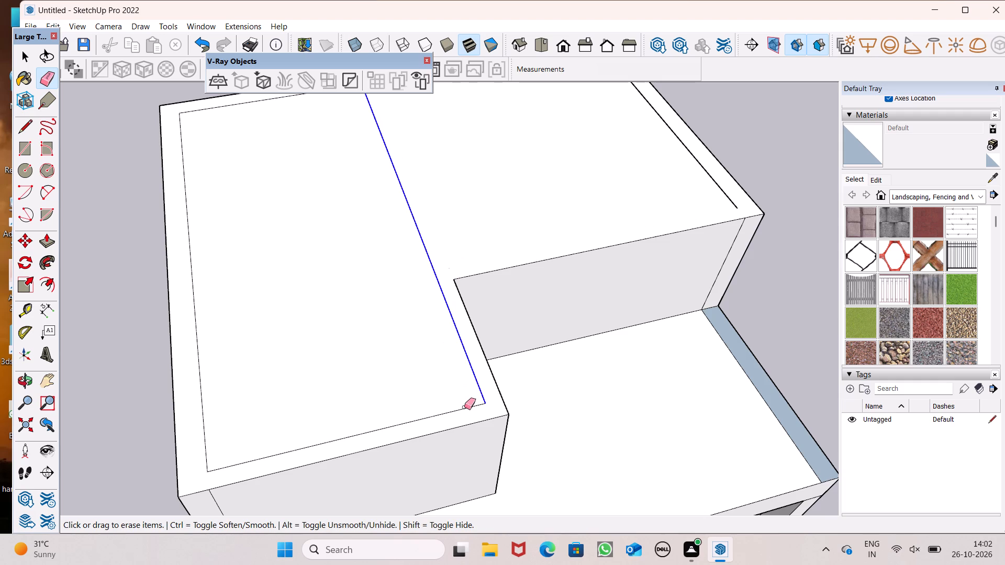
left_click(465, 405)
left_click(471, 406)
scroll(240, 434, "down", 2)
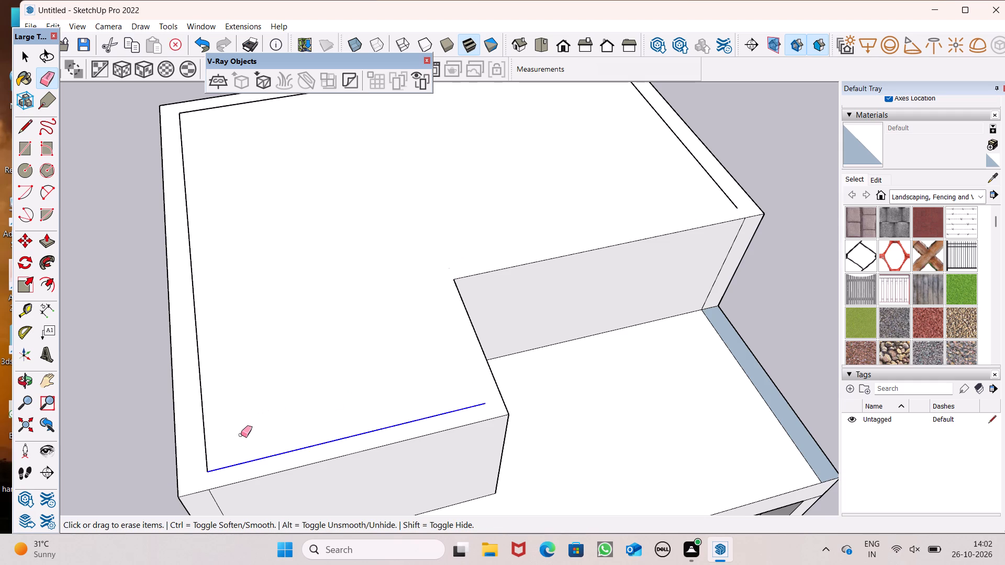
scroll(241, 435, "down", 4)
scroll(262, 258, "up", 4)
scroll(353, 165, "up", 5)
left_click_drag(353, 177, 319, 189)
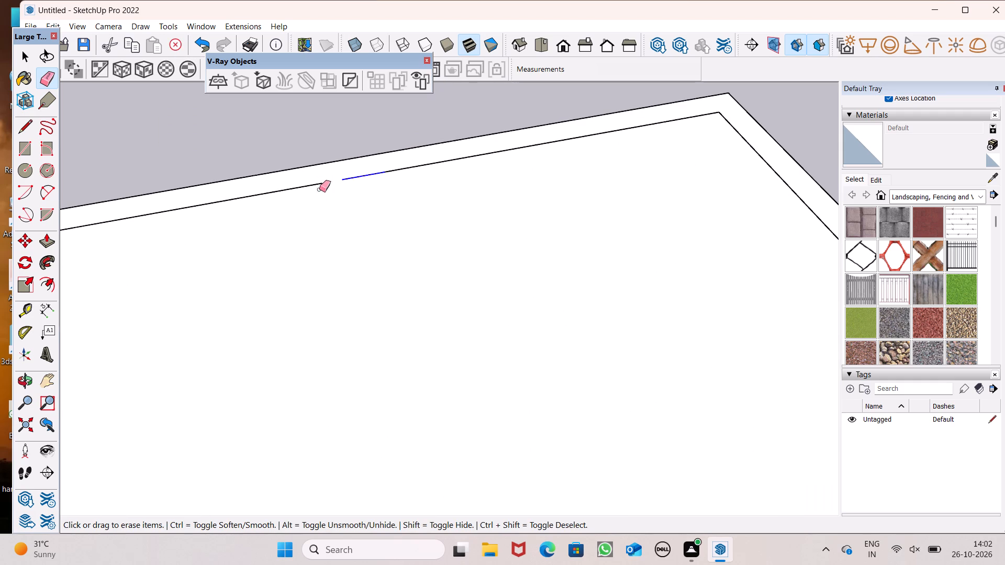
left_click_drag(319, 189, 308, 184)
scroll(345, 199, "down", 5)
left_click_drag(130, 226, 131, 229)
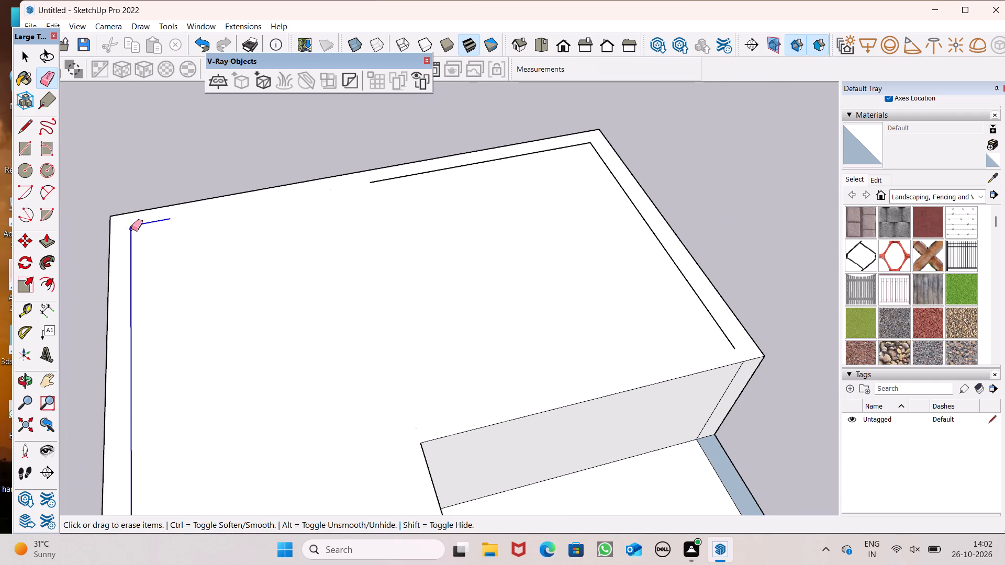
left_click_drag(131, 229, 131, 231)
left_click_drag(590, 140, 589, 146)
scroll(476, 244, "down", 7)
key("space")
scroll(486, 270, "down", 1)
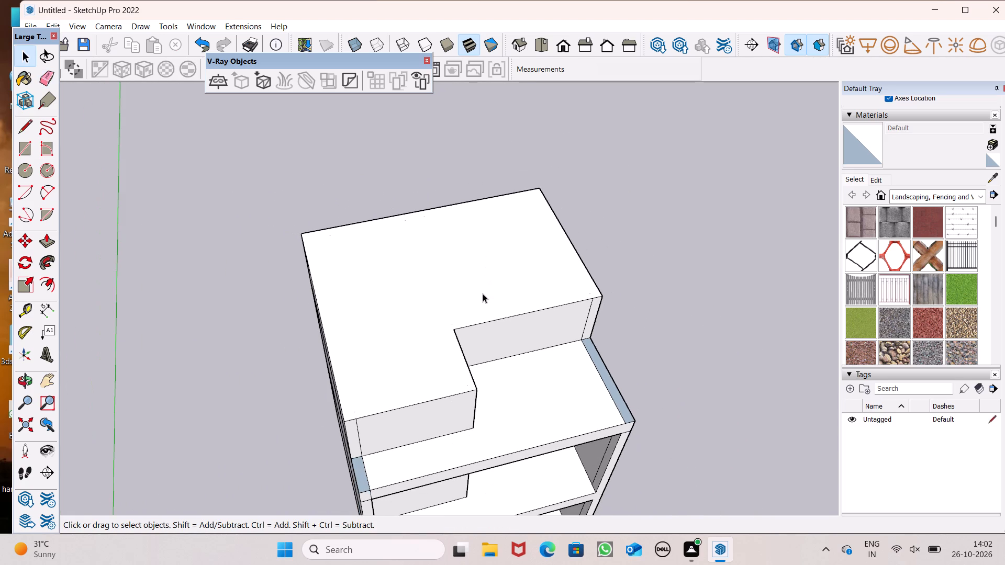
scroll(448, 265, "down", 2)
Push/Pull the merged L-shaped roof face up 4" as a new starting face to form the roof slab.
middle_click_drag(502, 373, 411, 368)
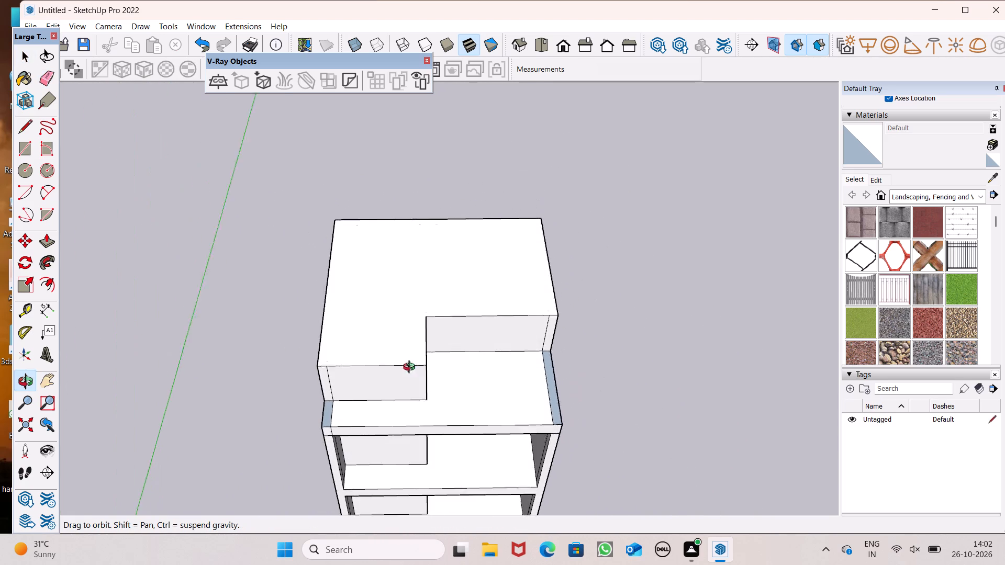
middle_click_drag(411, 368, 404, 370)
left_click(44, 240)
scroll(228, 298, "up", 1)
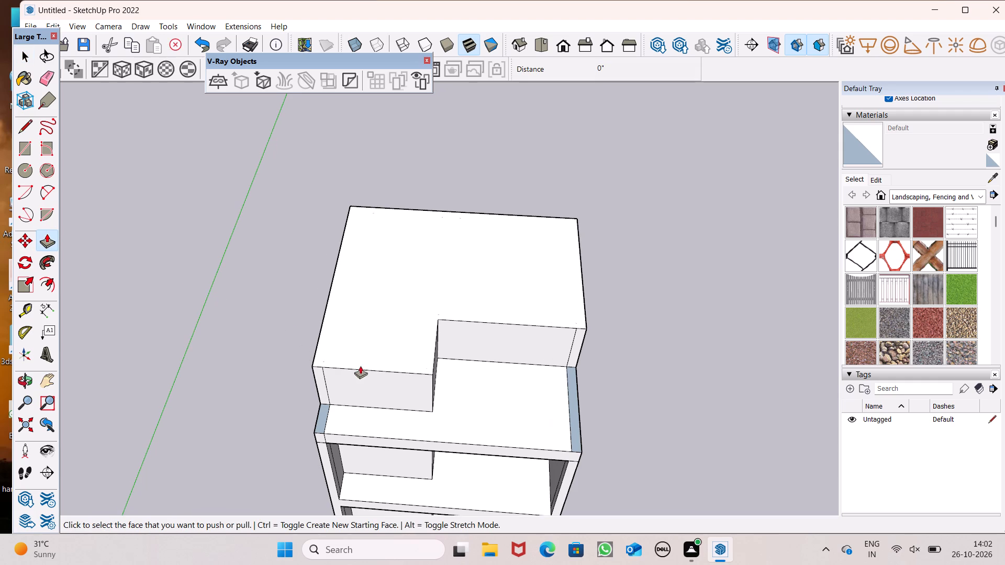
scroll(418, 363, "up", 1)
middle_click_drag(418, 363, 420, 327)
scroll(386, 352, "up", 3)
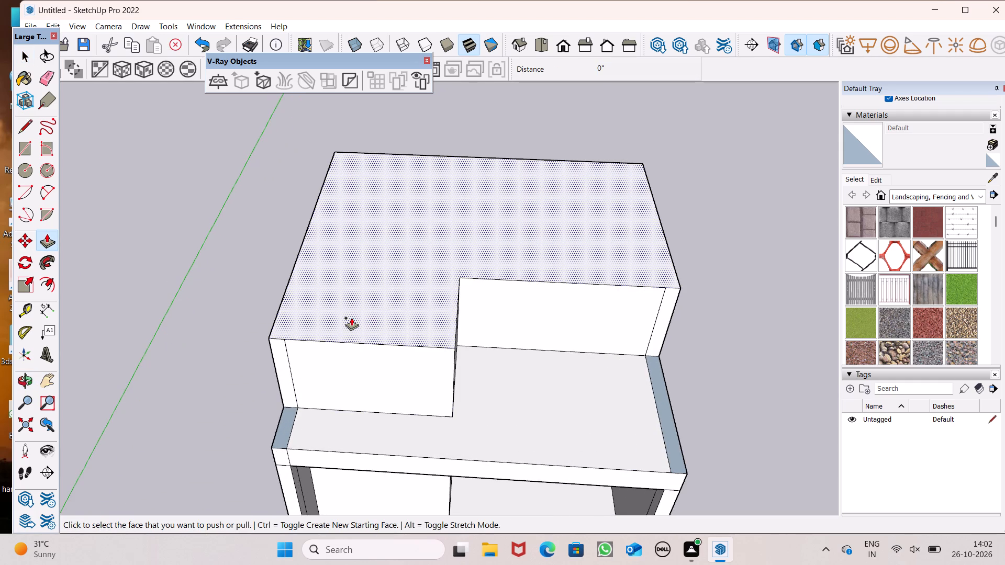
left_click_drag(351, 319, 361, 262)
key("4")
key("shift+quotedbl")
key("Return")
Erase the leftover vertical seam lines near the outer corners of the top storey's front walls and roof slab edge.
scroll(316, 311, "up", 5)
middle_click_drag(317, 309, 372, 228)
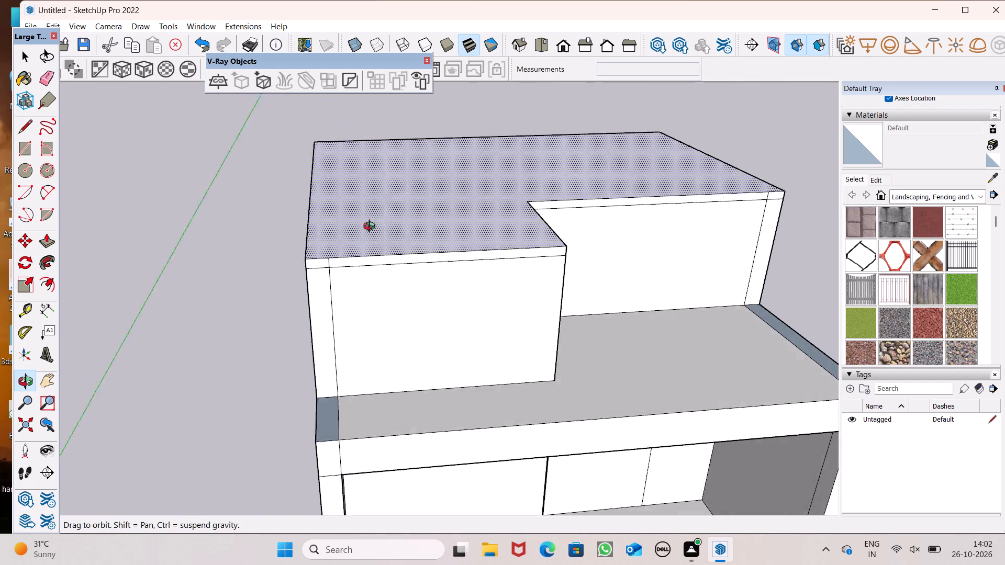
middle_click_drag(372, 228, 326, 208)
scroll(326, 208, "up", 1)
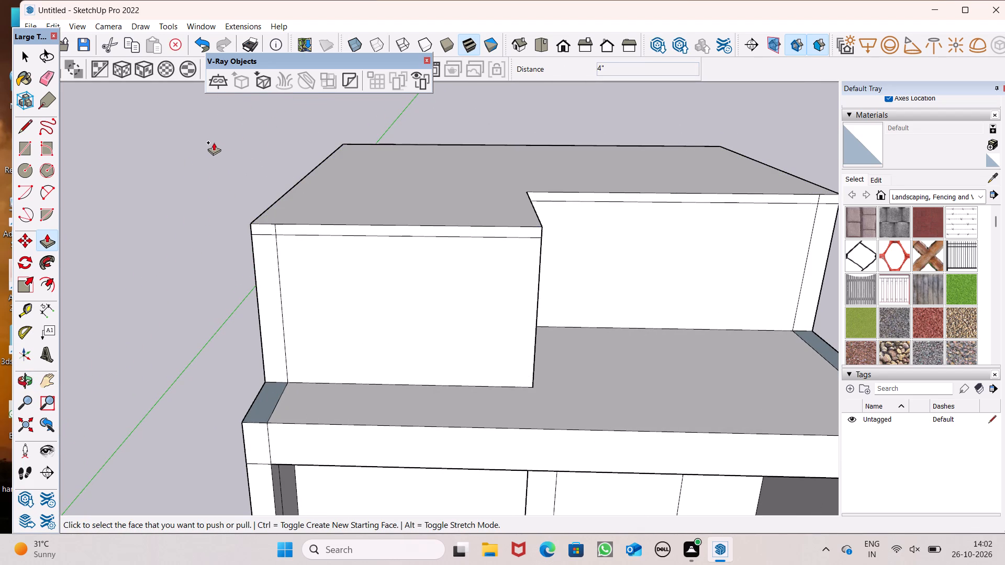
left_click(53, 86)
scroll(203, 176, "up", 4)
left_click(326, 264)
left_click(328, 281)
left_click_drag(331, 259, 322, 258)
scroll(102, 215, "down", 6)
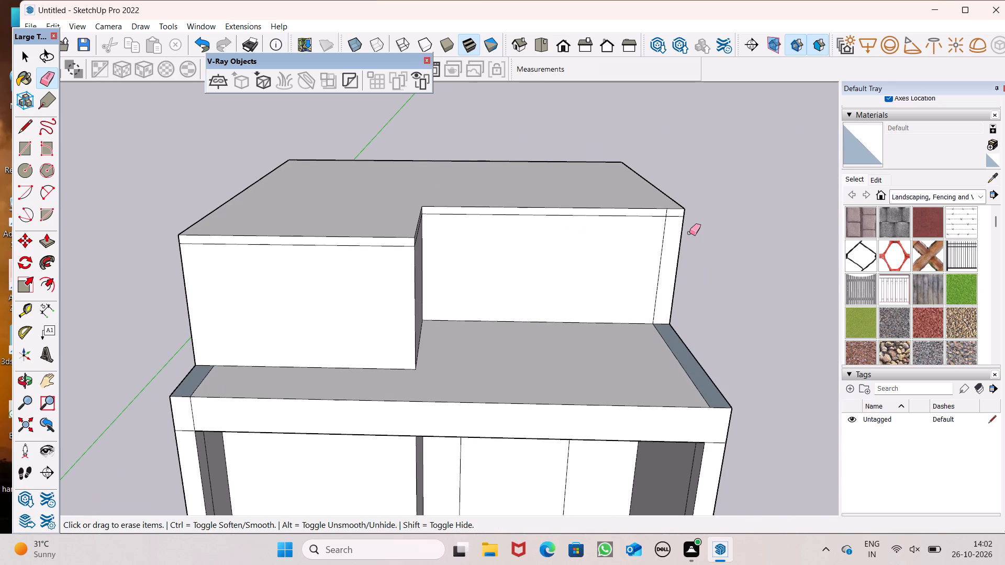
scroll(668, 237, "up", 10)
left_click_drag(660, 191, 654, 196)
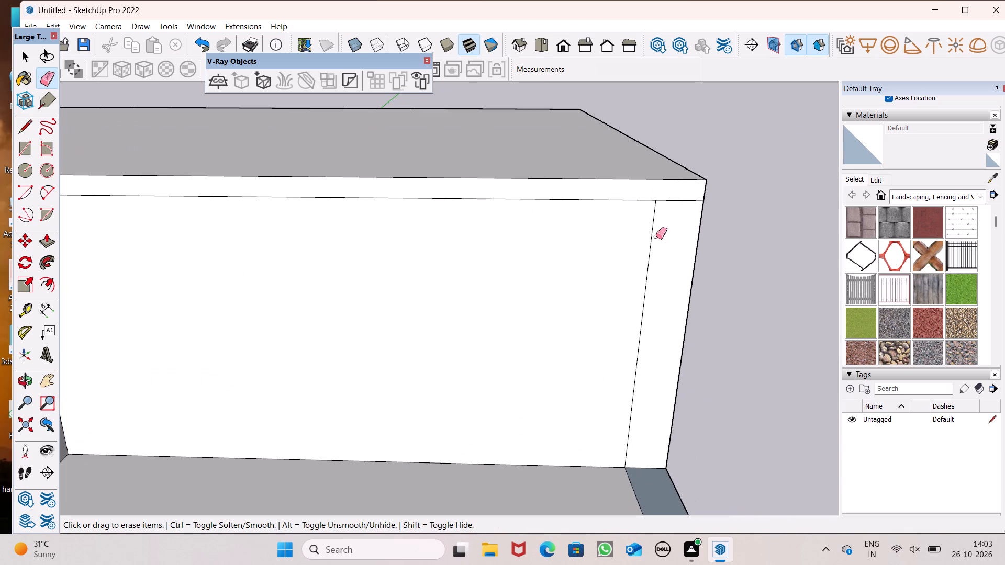
left_click_drag(649, 234, 642, 239)
left_click_drag(646, 235, 653, 230)
scroll(577, 216, "down", 6)
Examine the roof slab's edges and the top storey's walls from the sides and front.
middle_click_drag(575, 246, 321, 249)
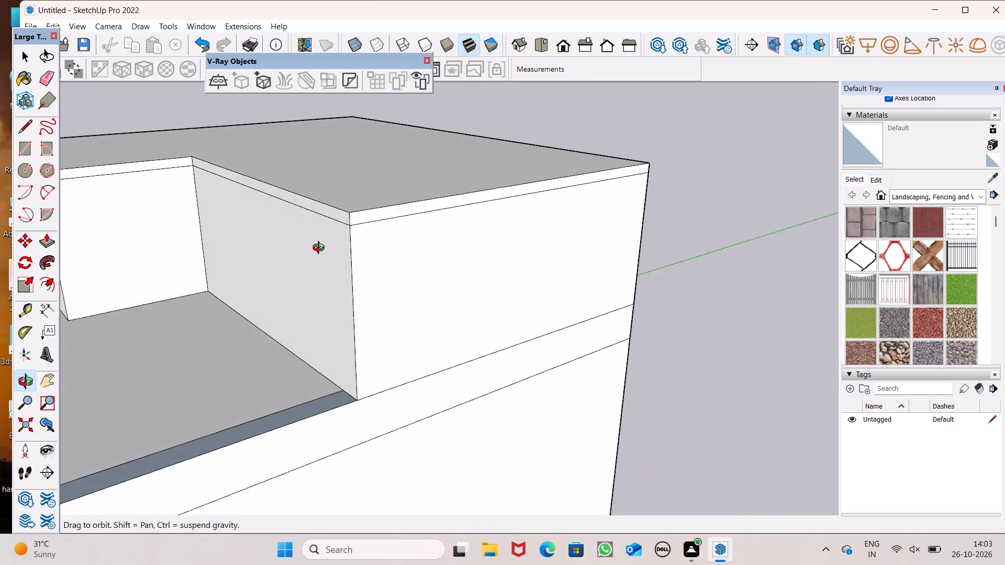
middle_click_drag(321, 249, 683, 210)
scroll(226, 116, "down", 4)
middle_click_drag(115, 168, 521, 191)
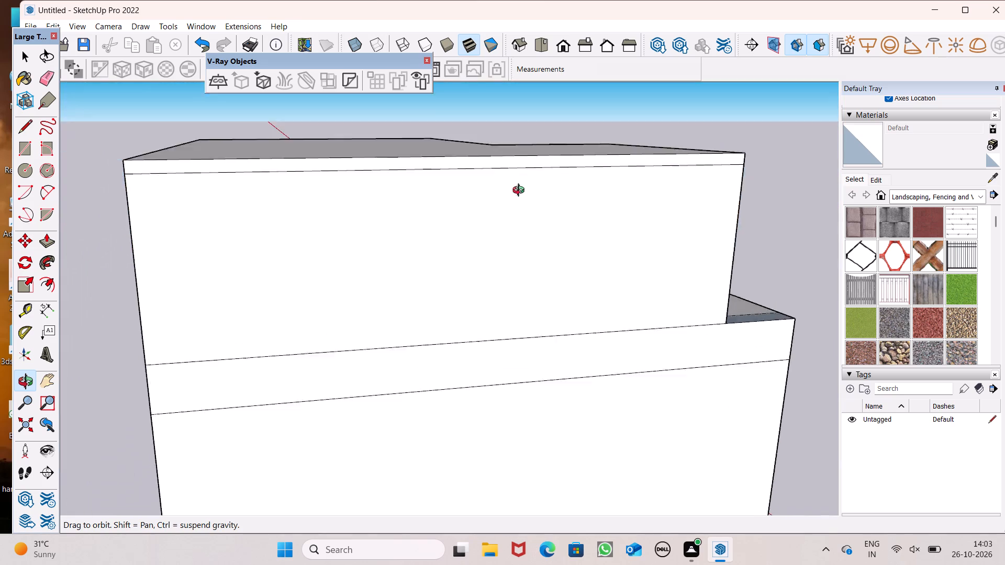
middle_click_drag(521, 191, 95, 267)
scroll(226, 257, "down", 4)
middle_click_drag(284, 270, 282, 257)
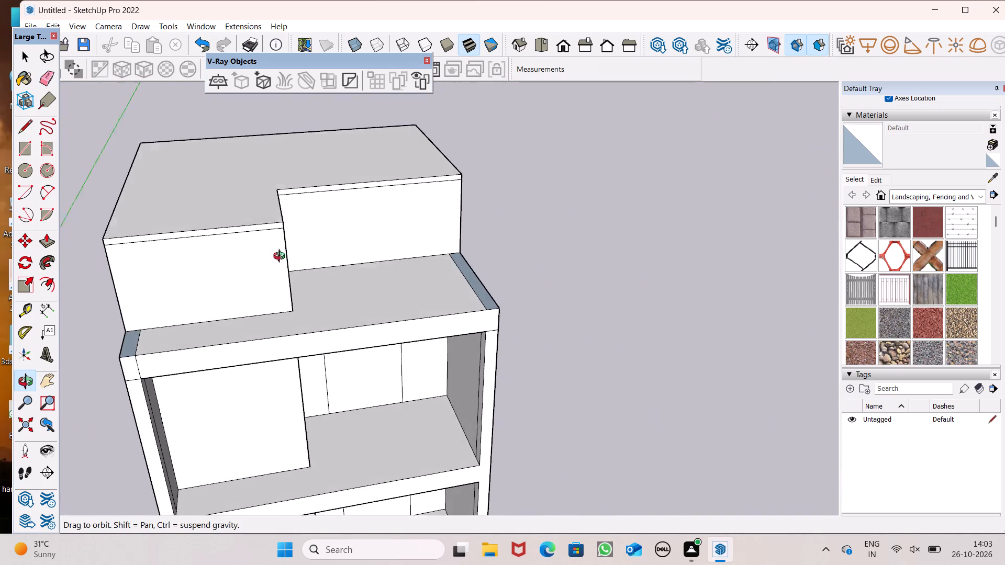
middle_click_drag(282, 257, 381, 265)
middle_click(383, 265)
scroll(384, 263, "up", 3)
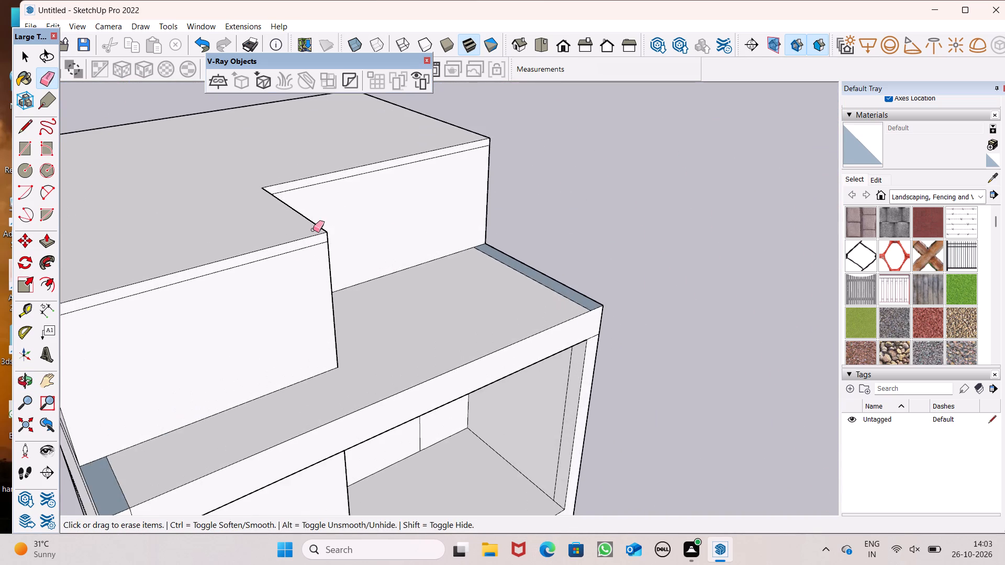
scroll(314, 230, "down", 4)
Push/Pull the roof slab's front edge over the projecting room outward about 1 15/16" as an overhang.
left_click(52, 241)
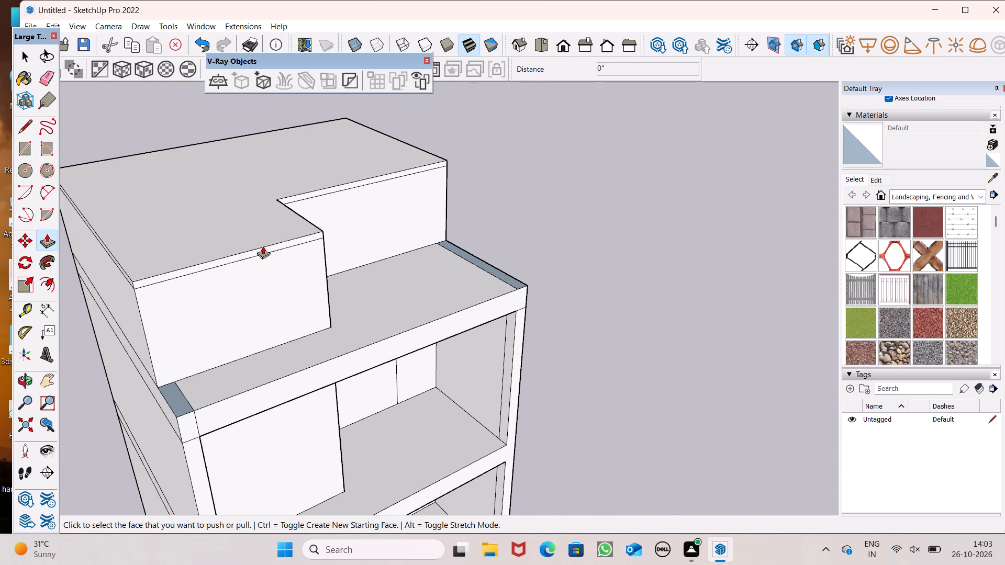
scroll(309, 241, "down", 2)
scroll(181, 309, "up", 4)
middle_click_drag(174, 283, 187, 268)
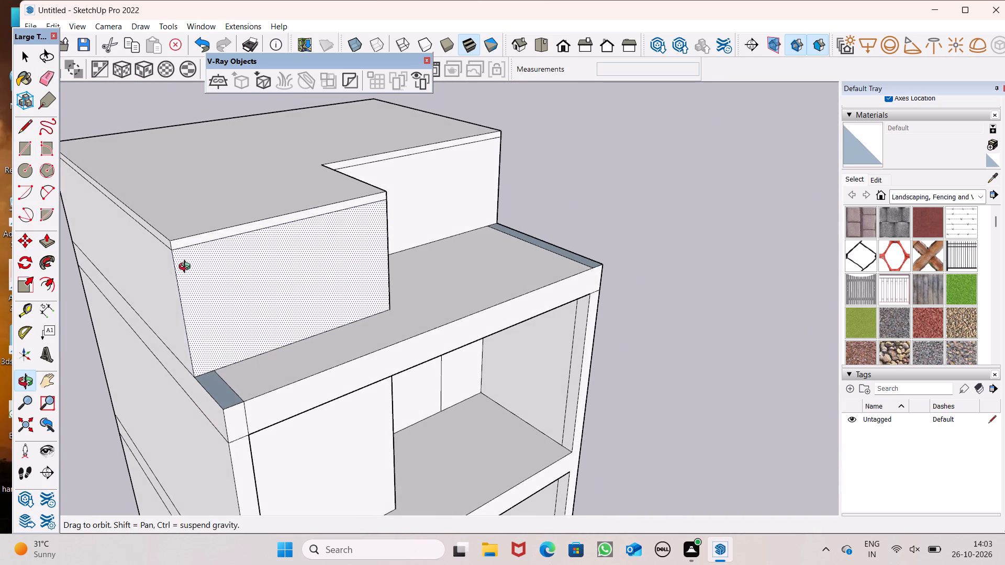
middle_click_drag(187, 268, 189, 268)
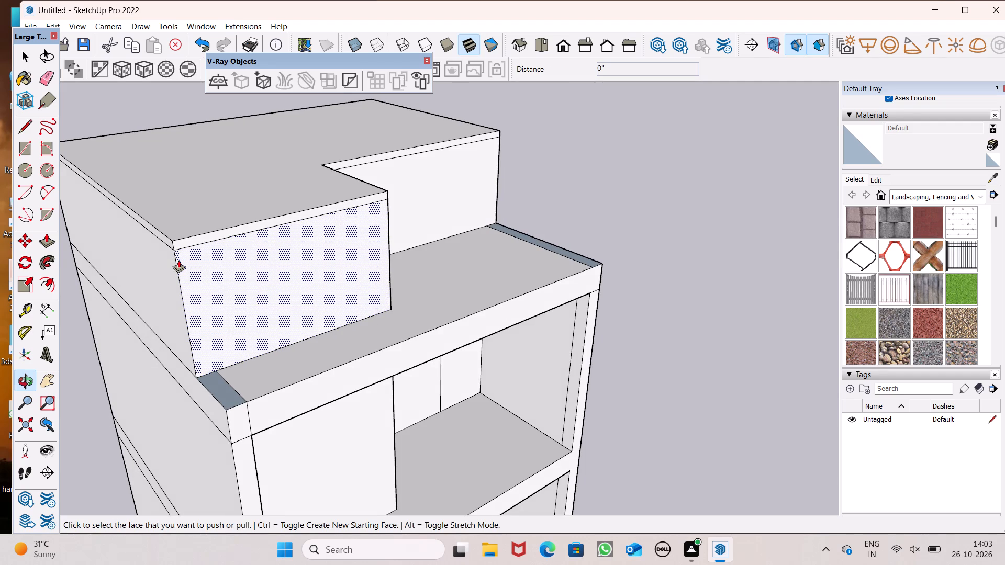
scroll(178, 259, "up", 3)
middle_click_drag(180, 272, 232, 258)
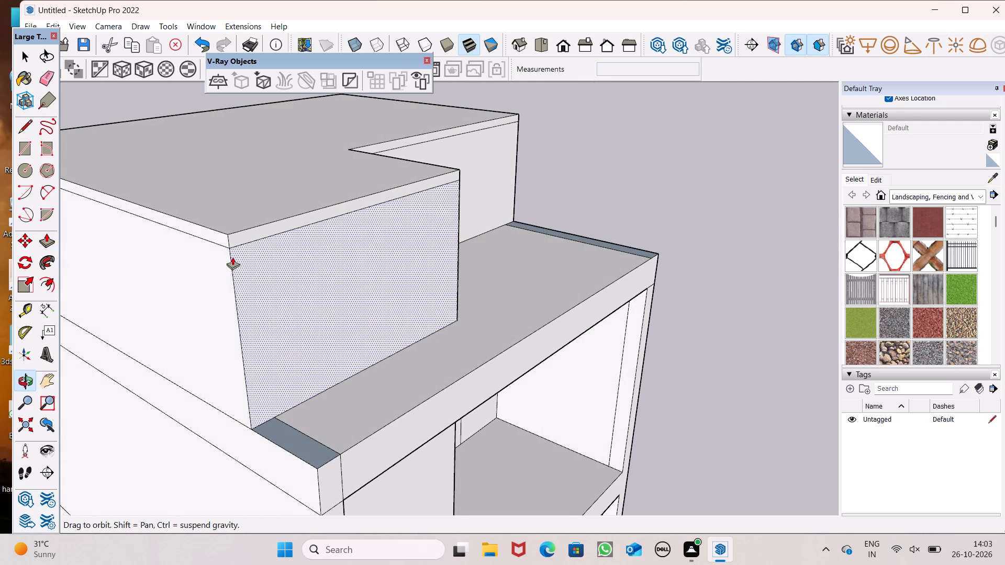
scroll(227, 247, "up", 5)
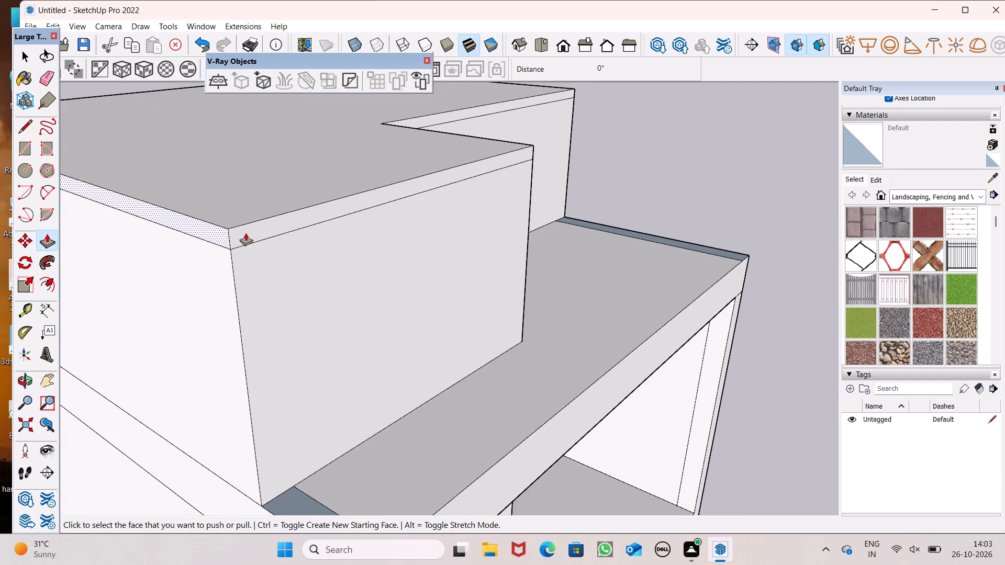
left_click_drag(245, 233, 251, 239)
Push/Pull the slab's side edge at the inner step between the two rooms outward about 1 7/8".
scroll(248, 242, "down", 3)
middle_click_drag(366, 308, 139, 320)
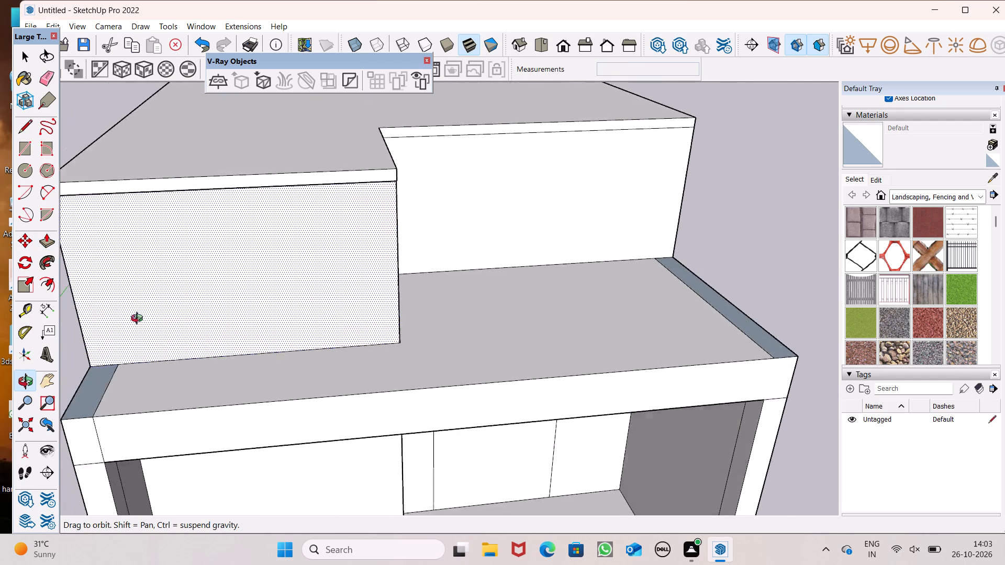
middle_click_drag(139, 320, 3, 309)
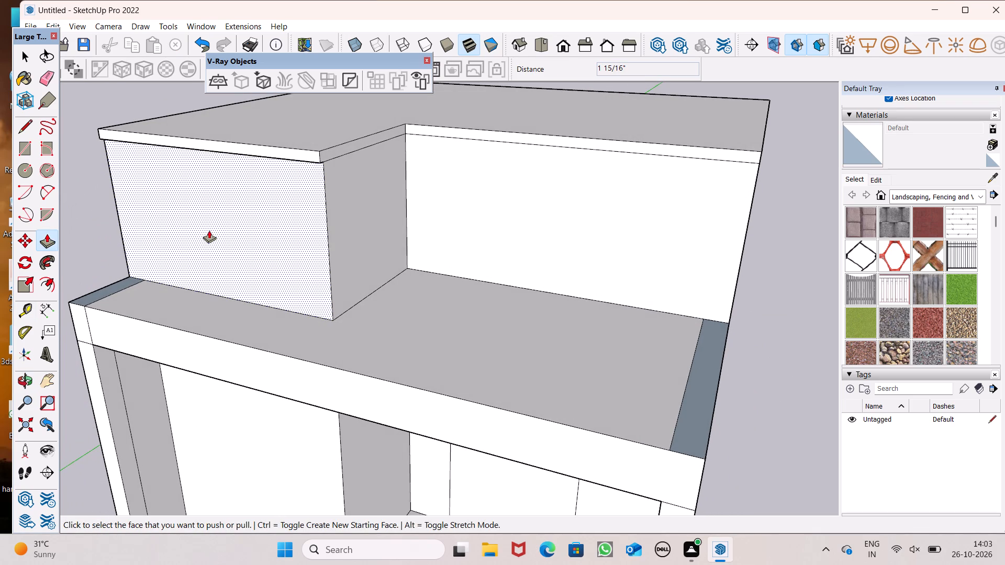
scroll(207, 213, "up", 2)
scroll(230, 223, "down", 3)
scroll(377, 142, "up", 1)
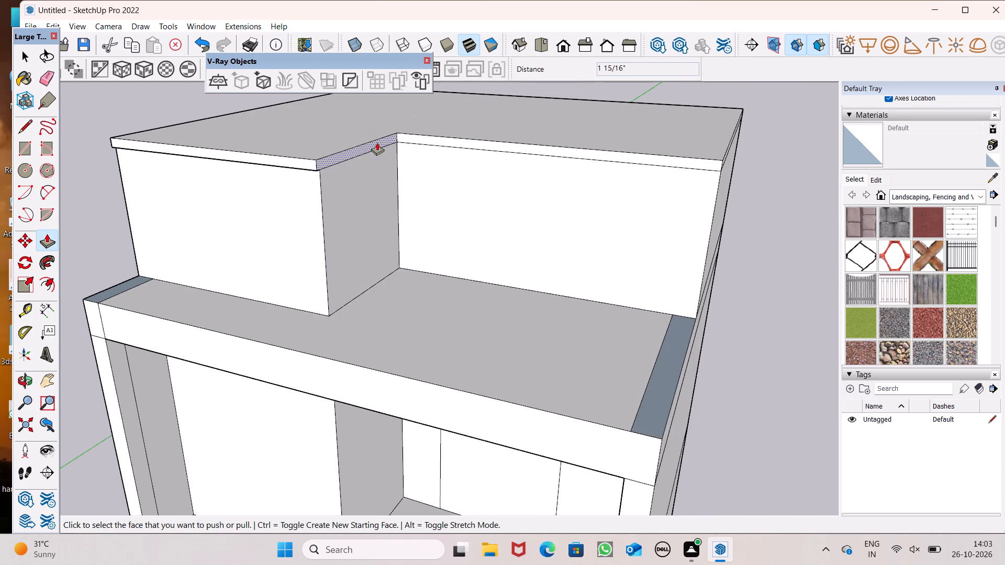
scroll(377, 142, "up", 2)
middle_click_drag(392, 154, 400, 109)
scroll(394, 165, "down", 4)
scroll(361, 105, "up", 6)
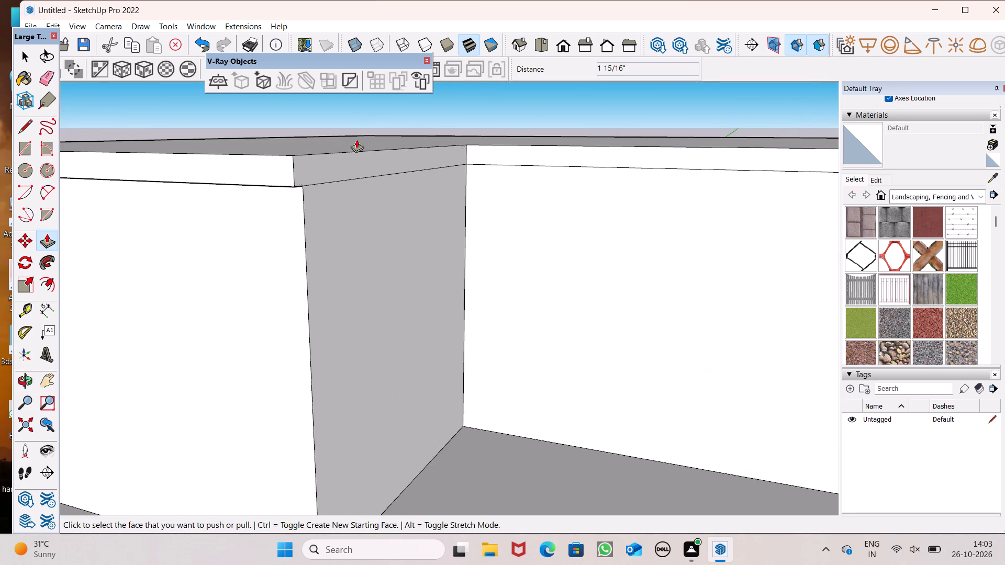
scroll(353, 160, "up", 1)
middle_click_drag(350, 163, 308, 226)
left_click_drag(267, 243, 269, 245)
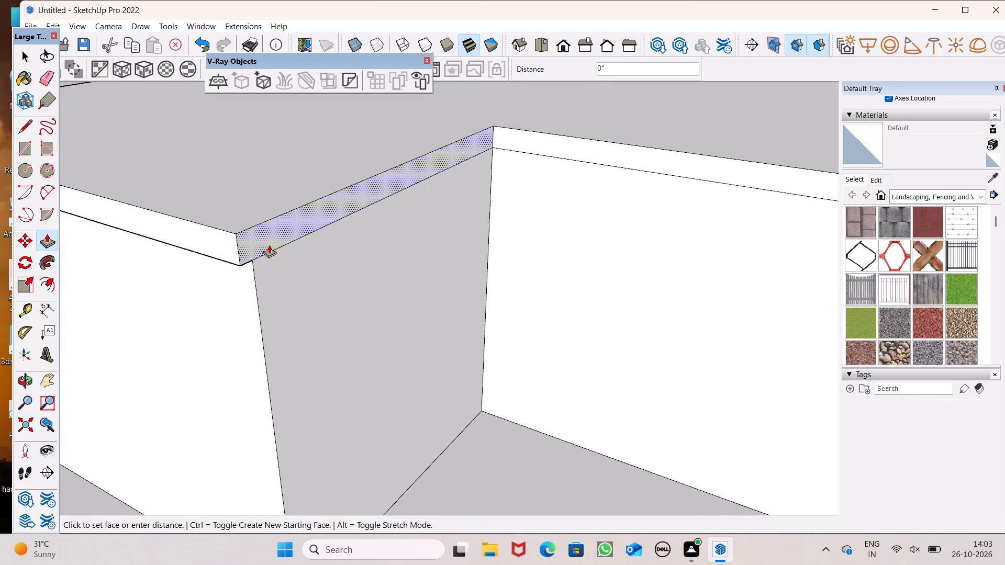
left_click_drag(269, 245, 277, 252)
Push/Pull the roof slab's front edge over the recessed room outward about 5 7/16".
scroll(290, 265, "down", 3)
middle_click_drag(327, 297, 390, 128)
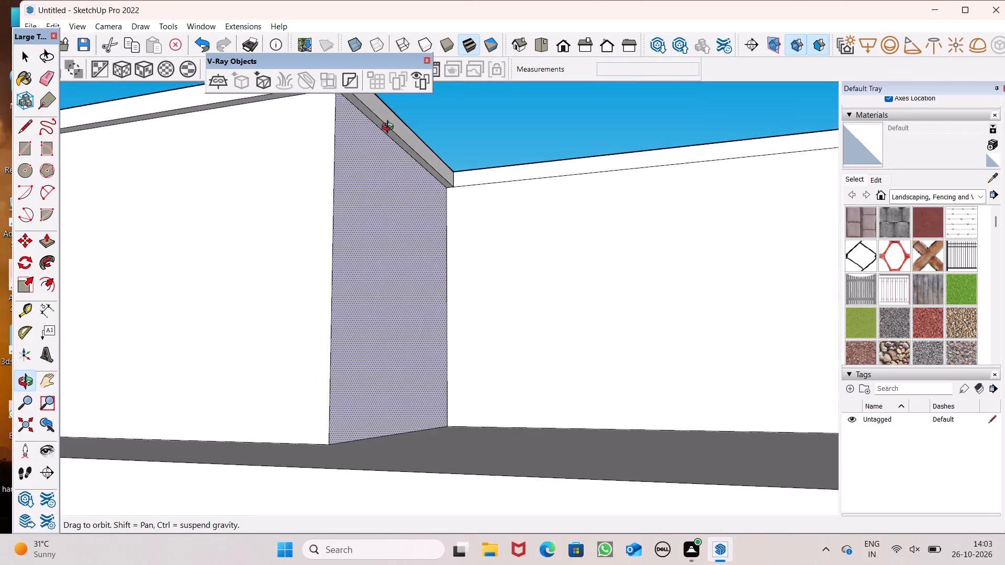
middle_click_drag(390, 128, 393, 141)
scroll(379, 209, "down", 4)
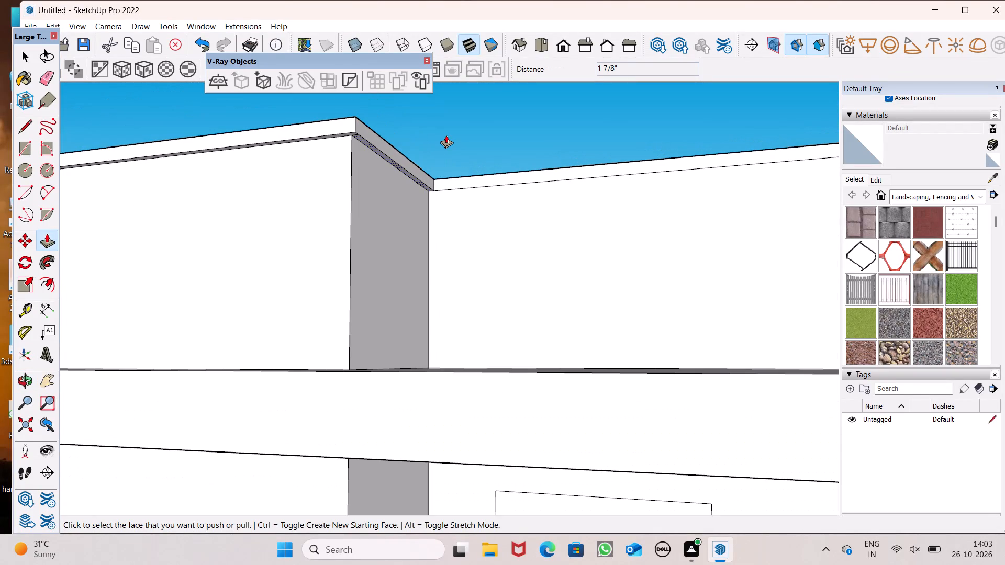
scroll(362, 214, "down", 4)
scroll(425, 162, "up", 6)
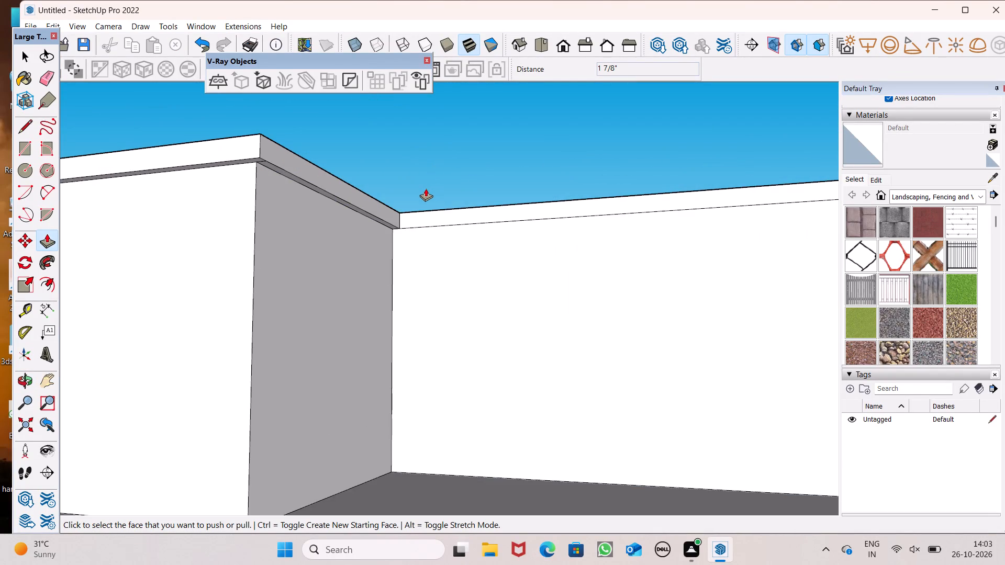
scroll(425, 188, "down", 2)
middle_click_drag(416, 195, 411, 254)
scroll(412, 254, "up", 1)
scroll(305, 210, "down", 1)
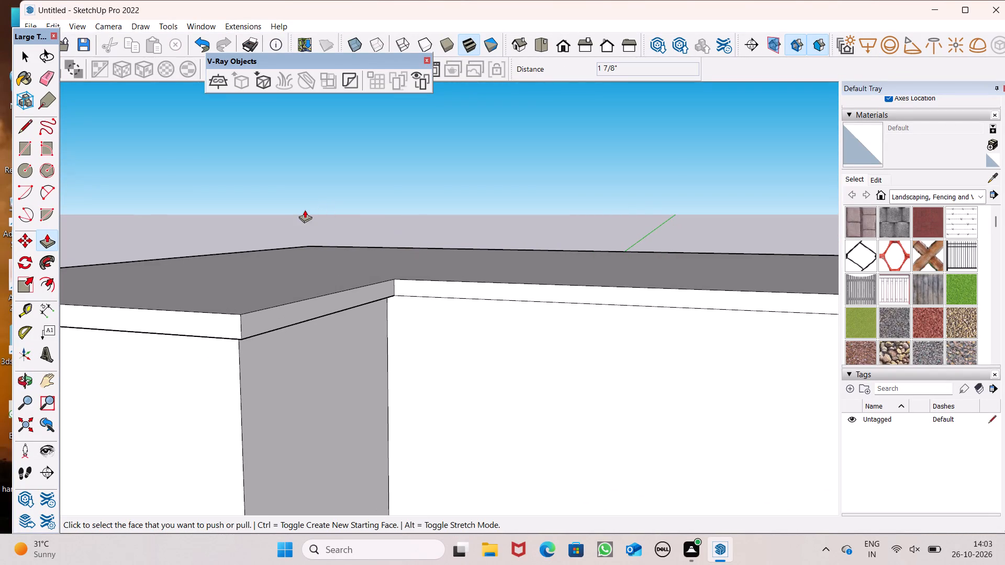
scroll(305, 210, "down", 1)
scroll(396, 257, "up", 6)
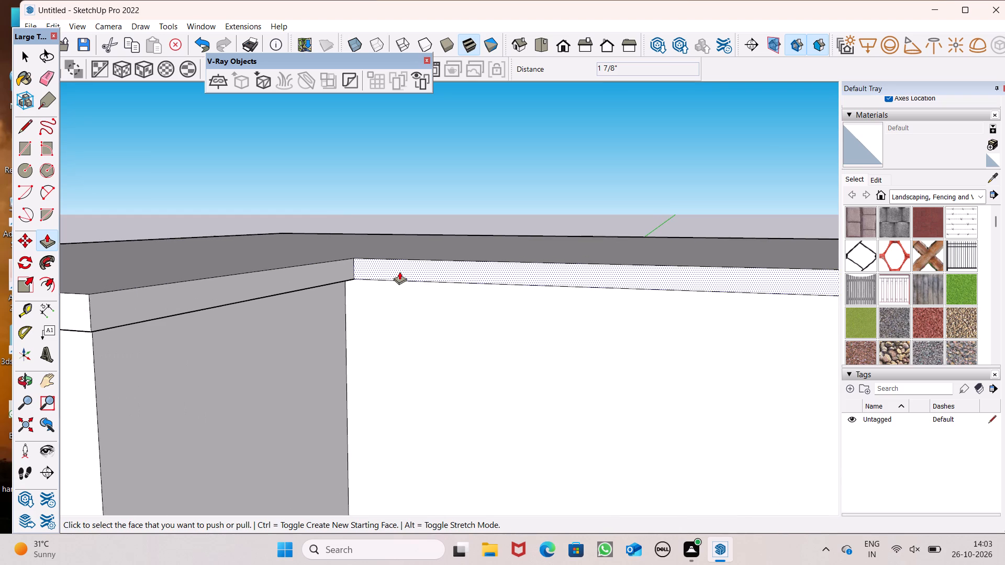
left_click_drag(400, 273, 392, 291)
Push/Pull the roof slab's front edge over the recessed room inward about 3 1/16" and back outward about 13/16".
scroll(345, 258, "down", 5)
middle_click_drag(373, 262, 368, 253)
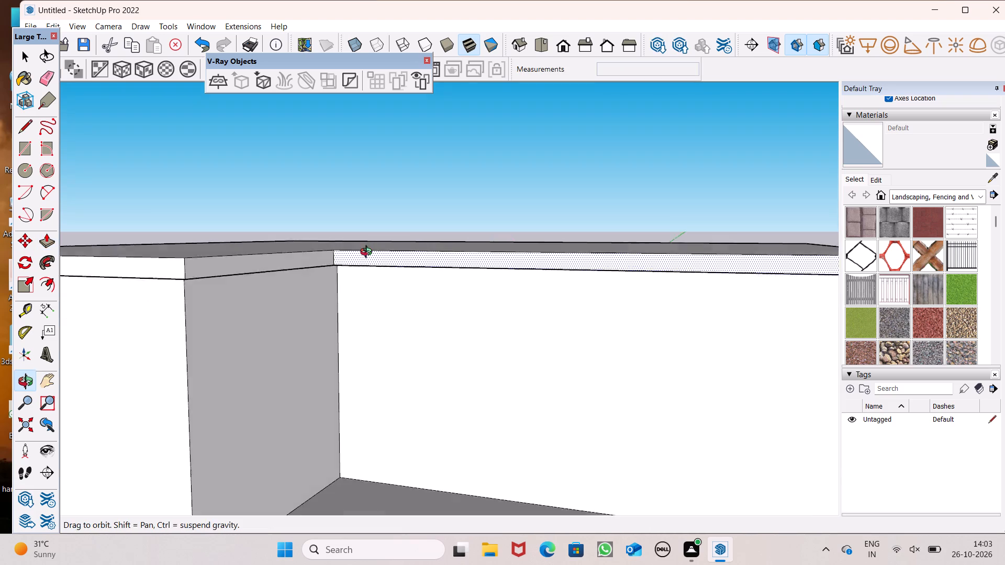
middle_click_drag(368, 253, 354, 189)
scroll(354, 189, "up", 1)
scroll(289, 252, "down", 6)
scroll(618, 153, "up", 5)
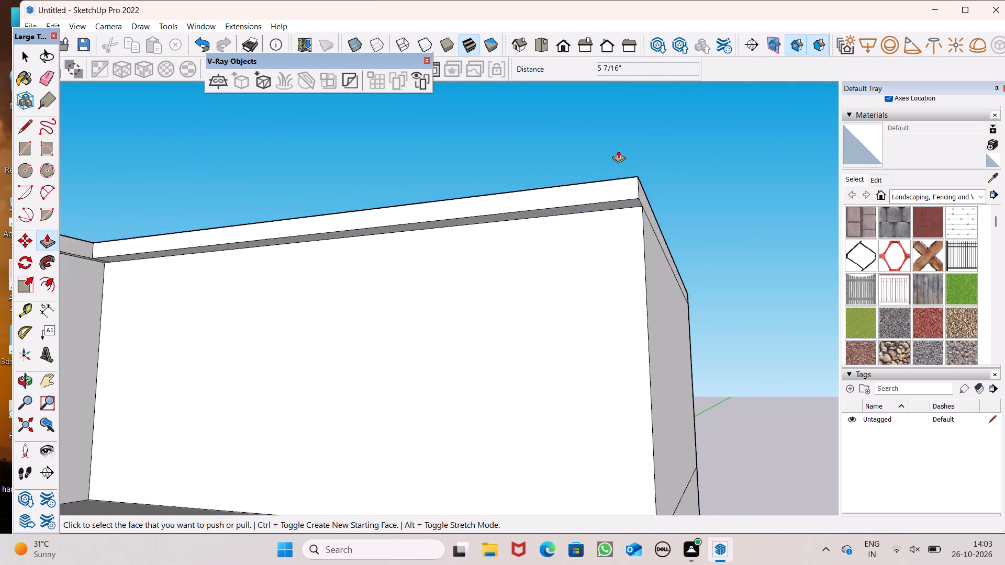
scroll(618, 150, "up", 1)
middle_click_drag(630, 207, 628, 173)
scroll(630, 173, "up", 4)
scroll(620, 221, "down", 4)
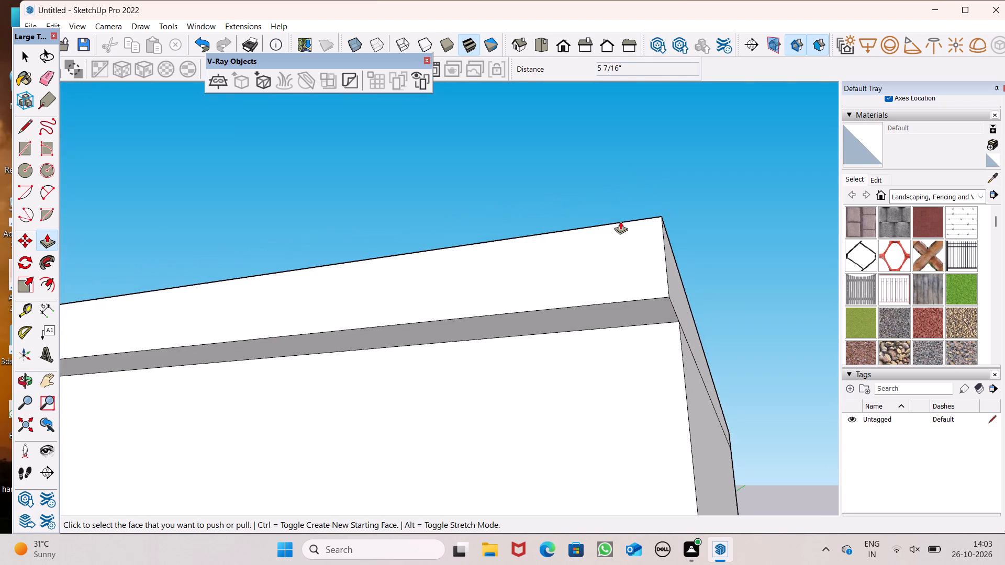
middle_click_drag(620, 246, 617, 215)
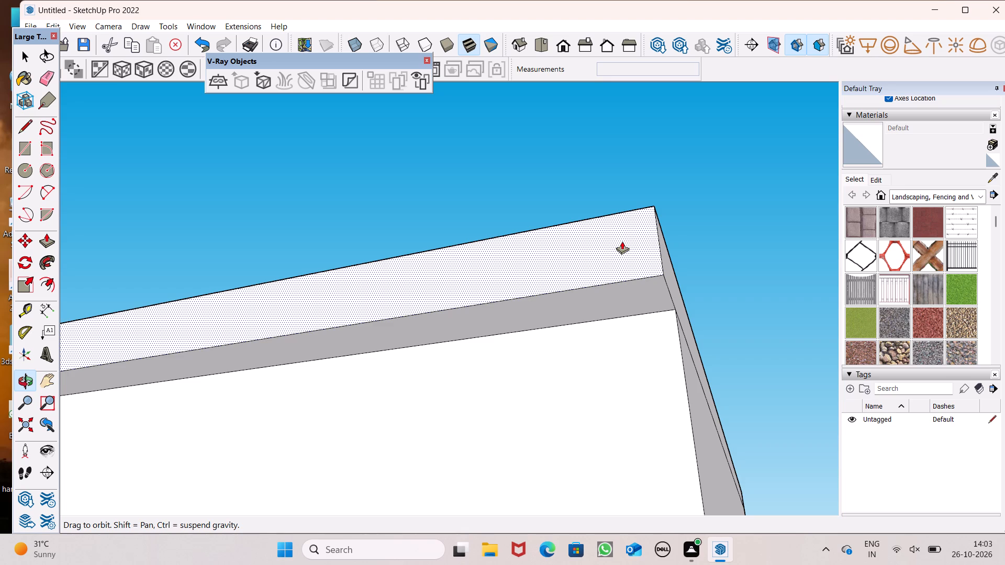
left_click_drag(624, 241, 626, 242)
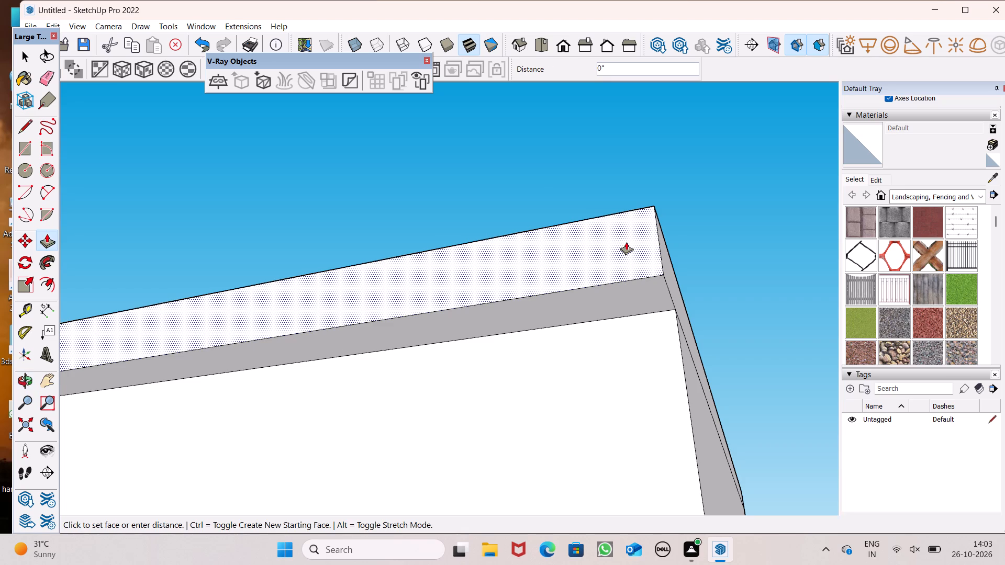
left_click_drag(626, 242, 644, 259)
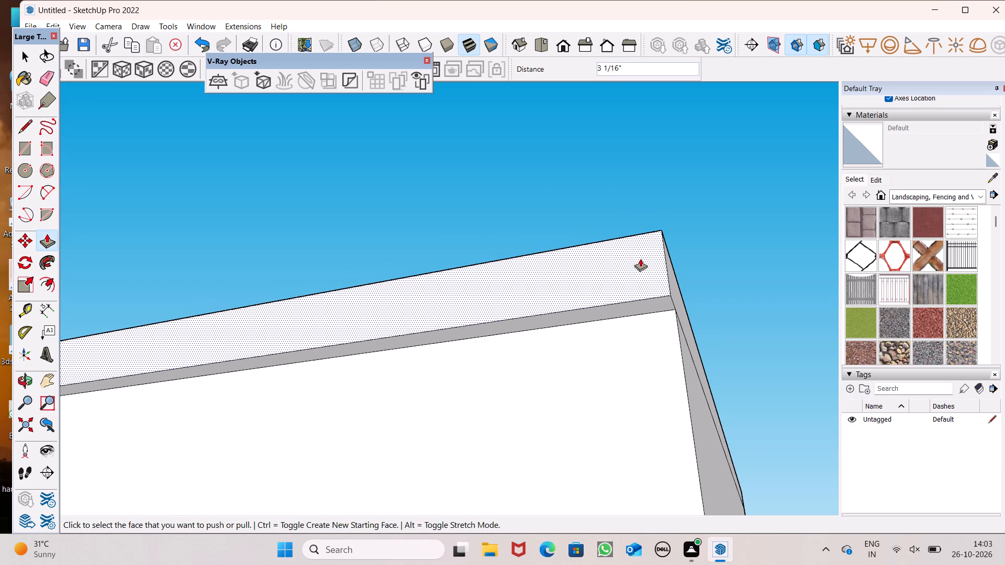
left_click_drag(619, 263, 615, 258)
Examine the roof slab's overhangs and underside along the recessed room and the inner step from below and the front.
scroll(571, 212, "down", 5)
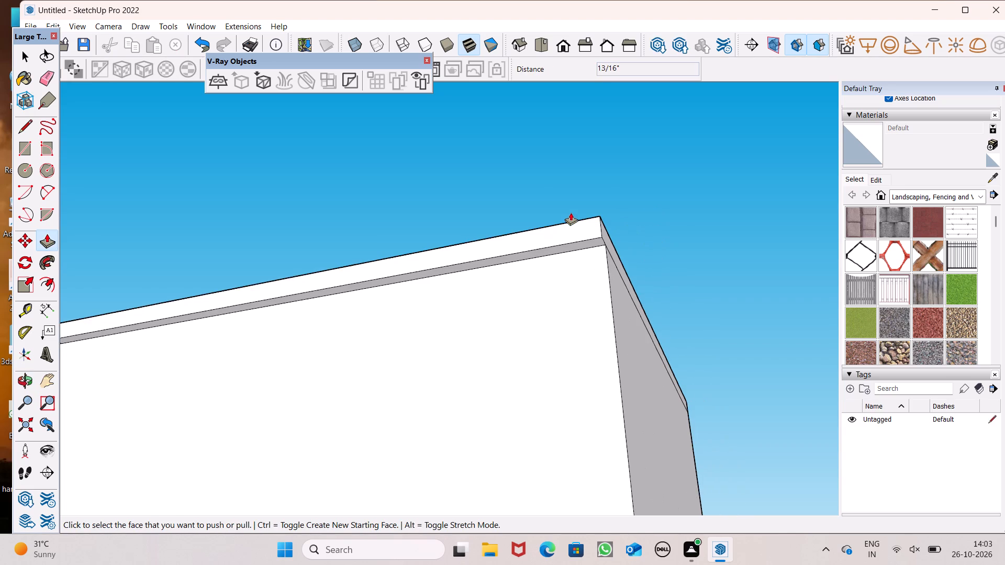
scroll(569, 189, "down", 6)
middle_click_drag(573, 168, 570, 189)
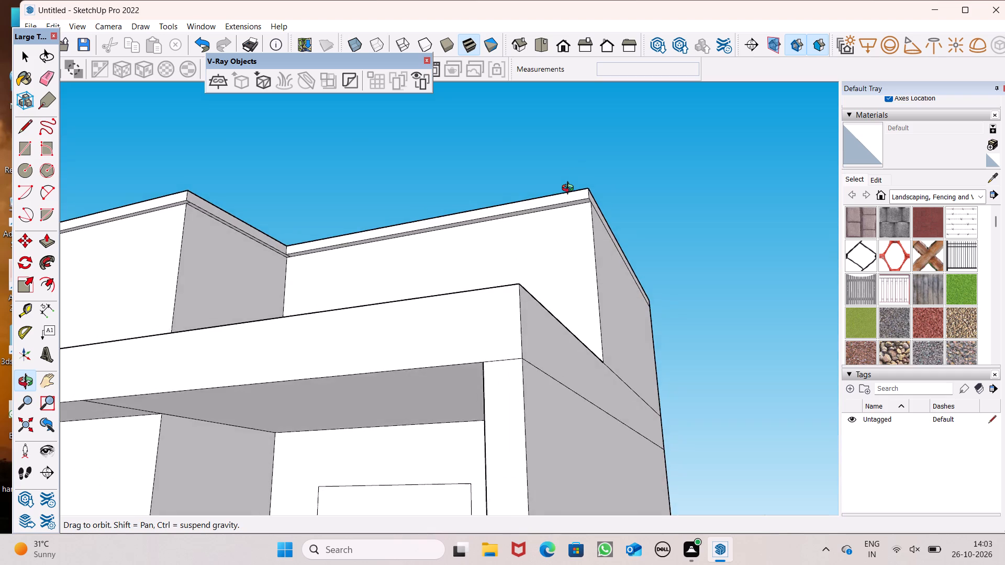
middle_click_drag(570, 189, 562, 144)
scroll(283, 183, "up", 6)
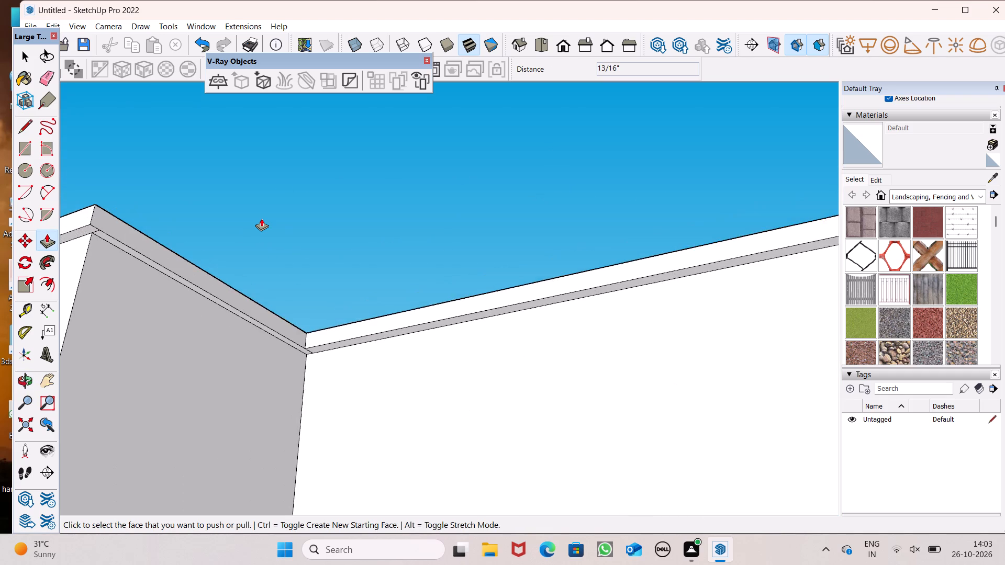
scroll(261, 218, "down", 1)
middle_click_drag(281, 269, 292, 248)
scroll(294, 236, "down", 3)
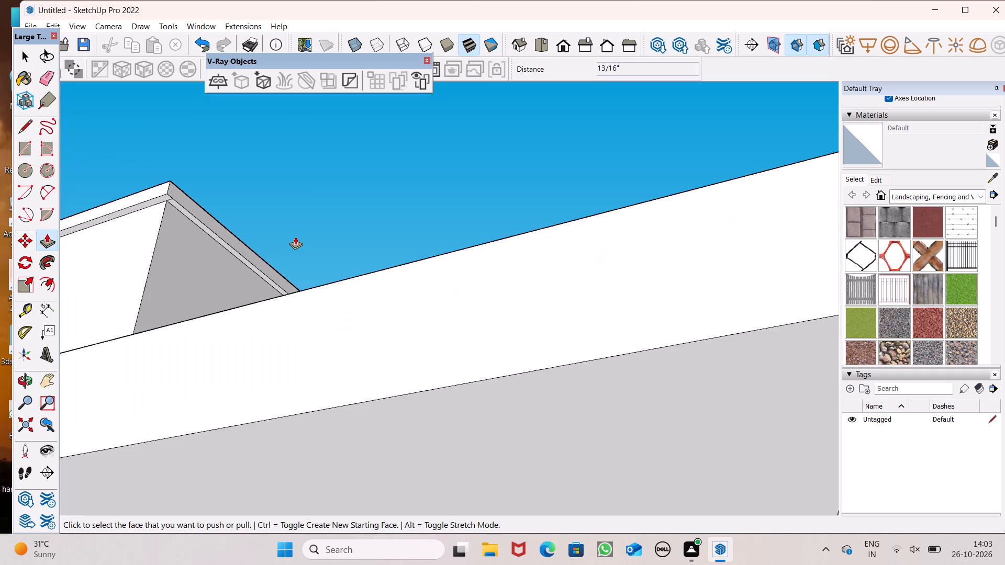
scroll(299, 235, "down", 2)
middle_click_drag(282, 232, 301, 187)
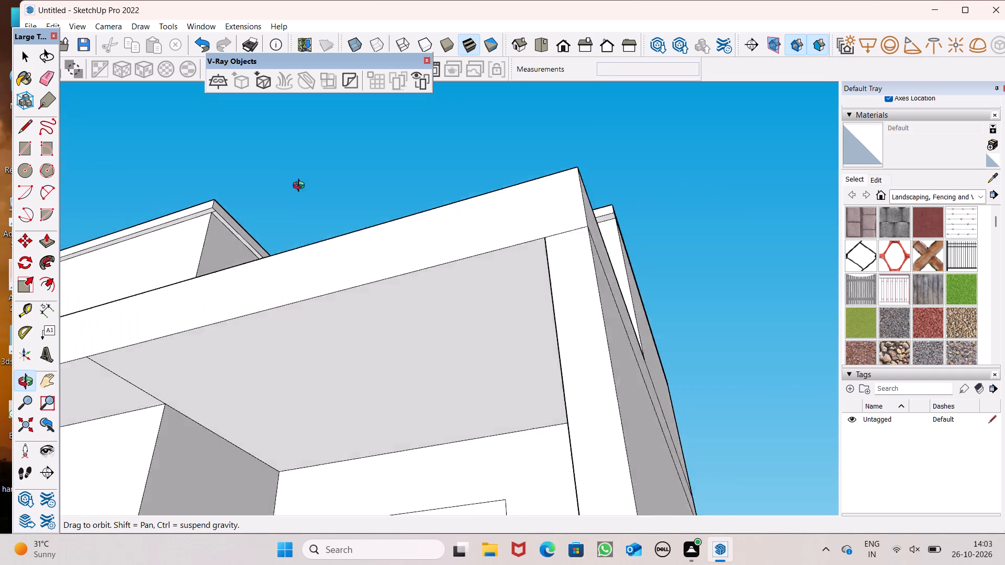
middle_click_drag(301, 187, 406, 245)
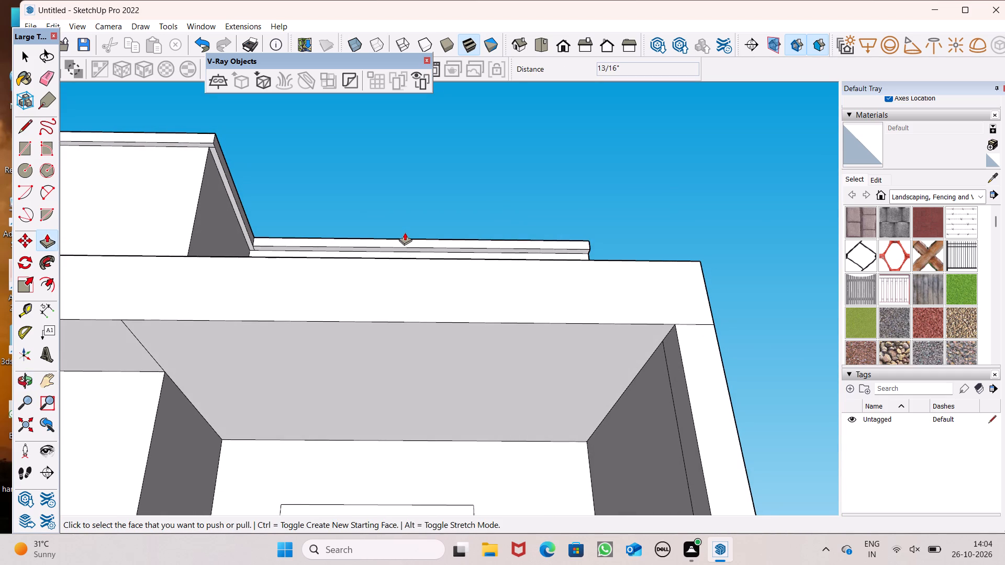
scroll(405, 232, "down", 3)
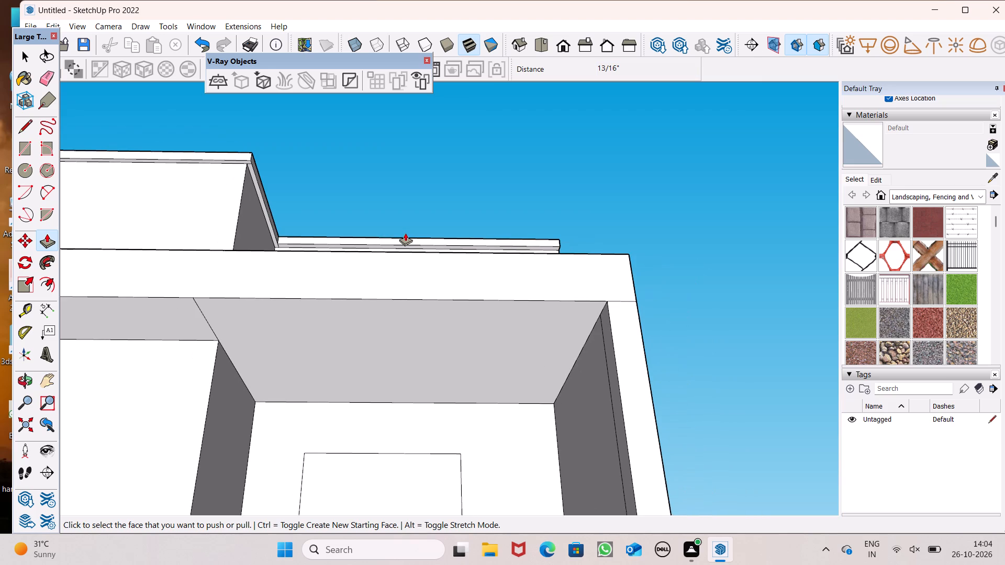
scroll(409, 240, "down", 1)
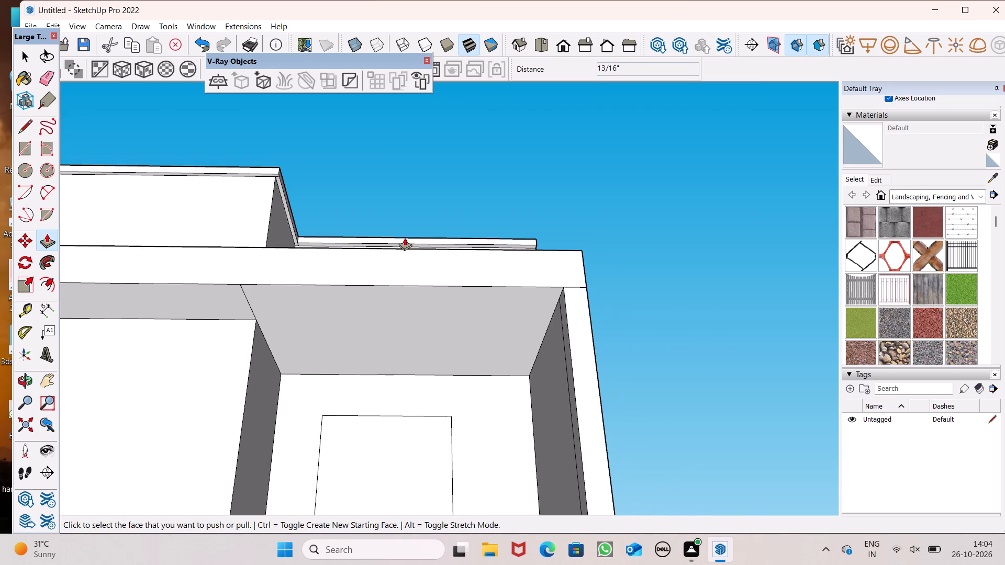
scroll(285, 215, "up", 8)
middle_click_drag(284, 218, 292, 214)
scroll(291, 212, "up", 1)
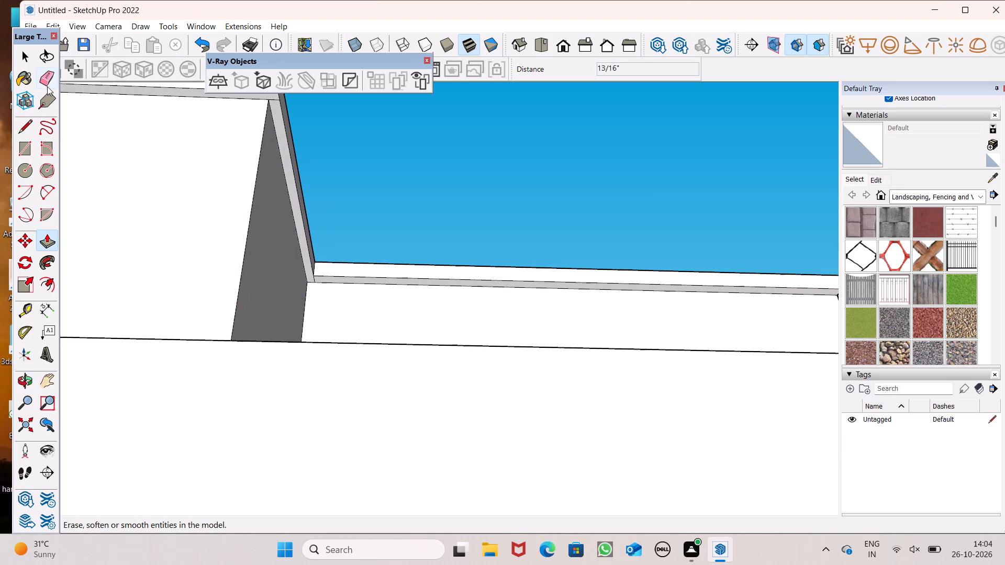
Erase the short stray edge on the slab overhang's underside at the projecting room's outer corner.
left_click(47, 85)
scroll(269, 176, "down", 2)
scroll(262, 124, "up", 5)
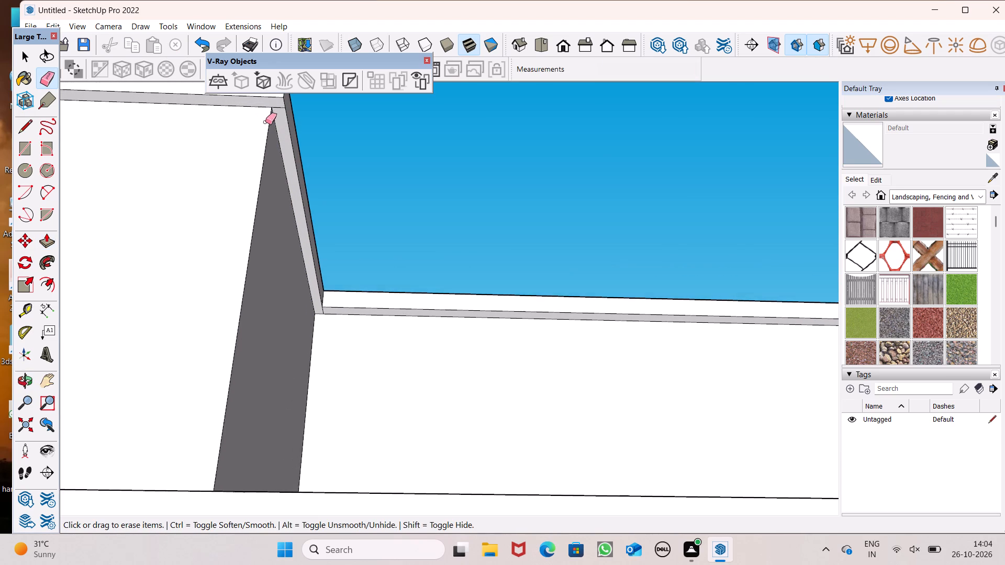
scroll(275, 107, "up", 7)
left_click(277, 105)
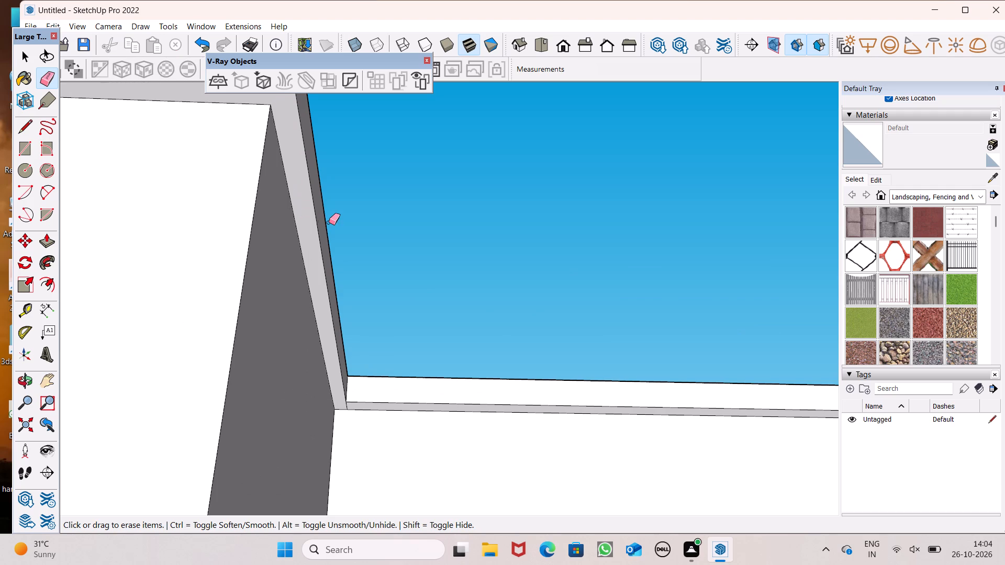
Erase the short stray edge on the slab overhang's underside at the inner corner between the two rooms.
scroll(329, 223, "up", 5)
scroll(337, 218, "down", 7)
middle_click_drag(337, 225, 335, 223)
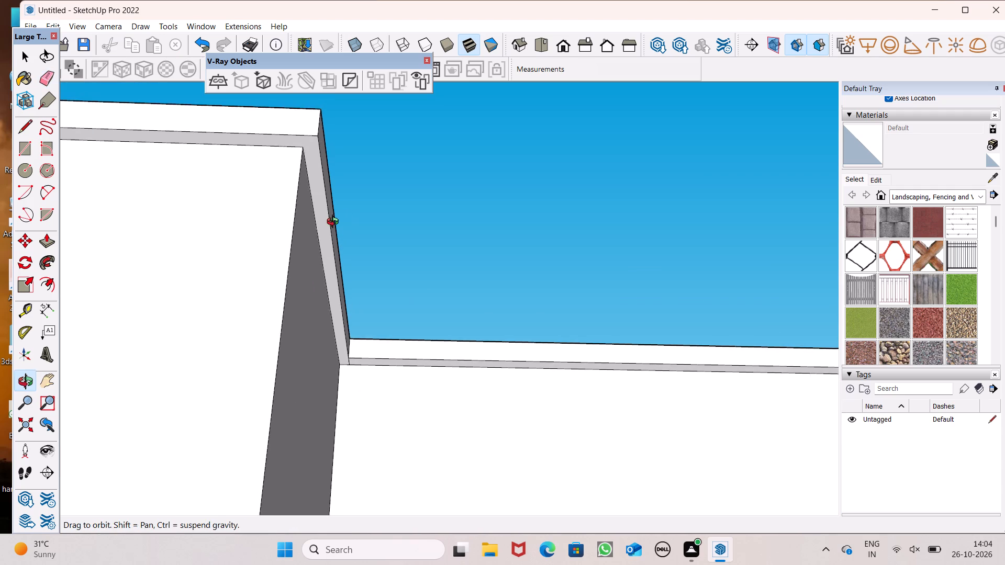
middle_click_drag(335, 223, 337, 195)
scroll(360, 244, "up", 5)
scroll(372, 266, "down", 7)
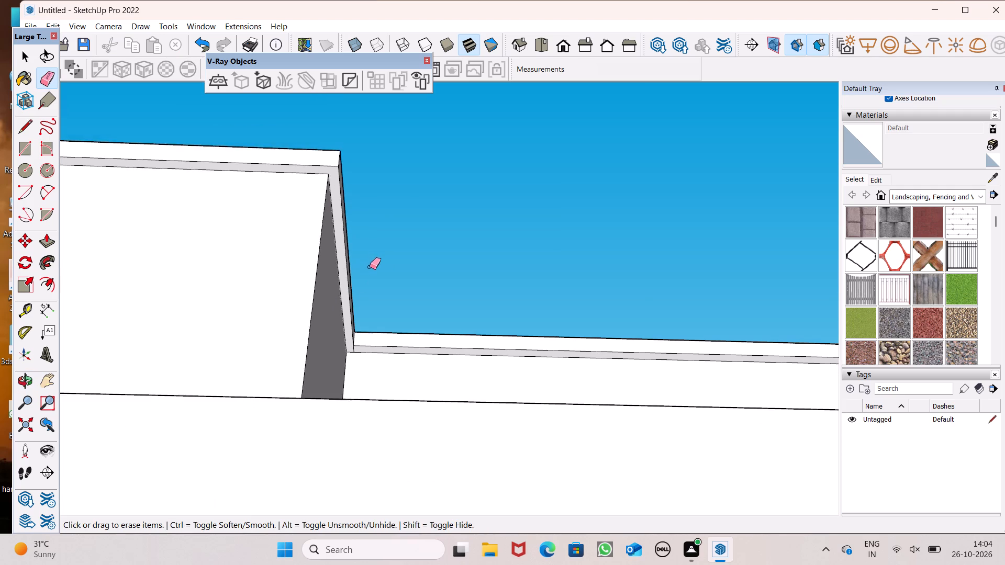
scroll(366, 323, "up", 3)
scroll(346, 265, "down", 3)
scroll(349, 349, "up", 6)
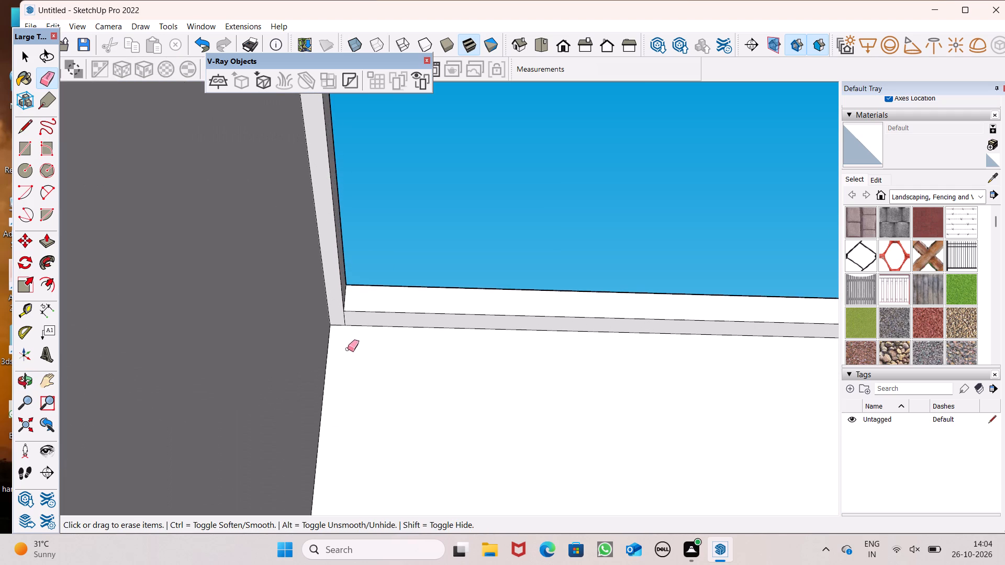
scroll(342, 322, "up", 5)
left_click_drag(342, 319, 347, 317)
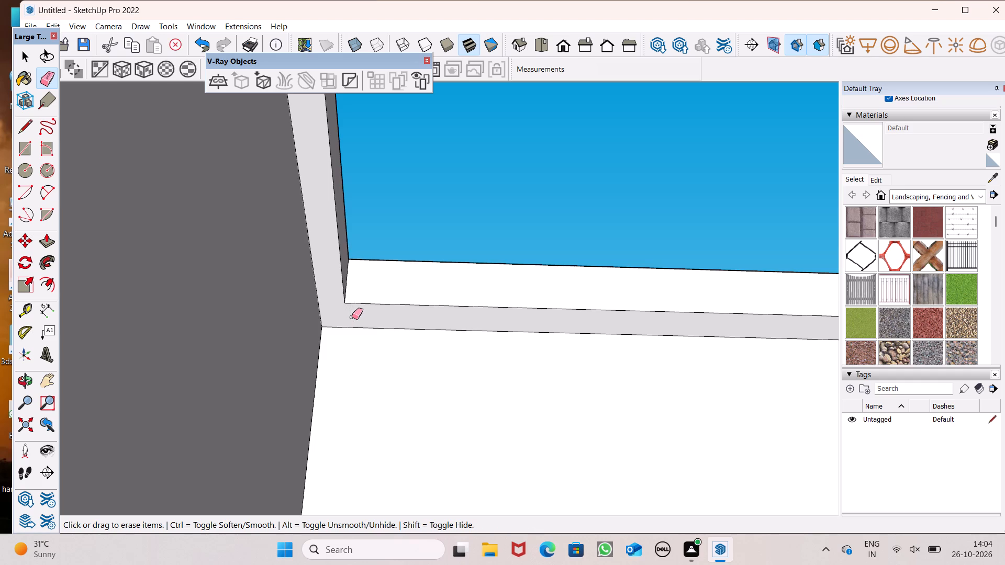
Examine the roof slab's overhangs and the top storey from the front, below, above and the side.
scroll(403, 258, "down", 7)
scroll(403, 259, "up", 1)
middle_click_drag(403, 266, 410, 327)
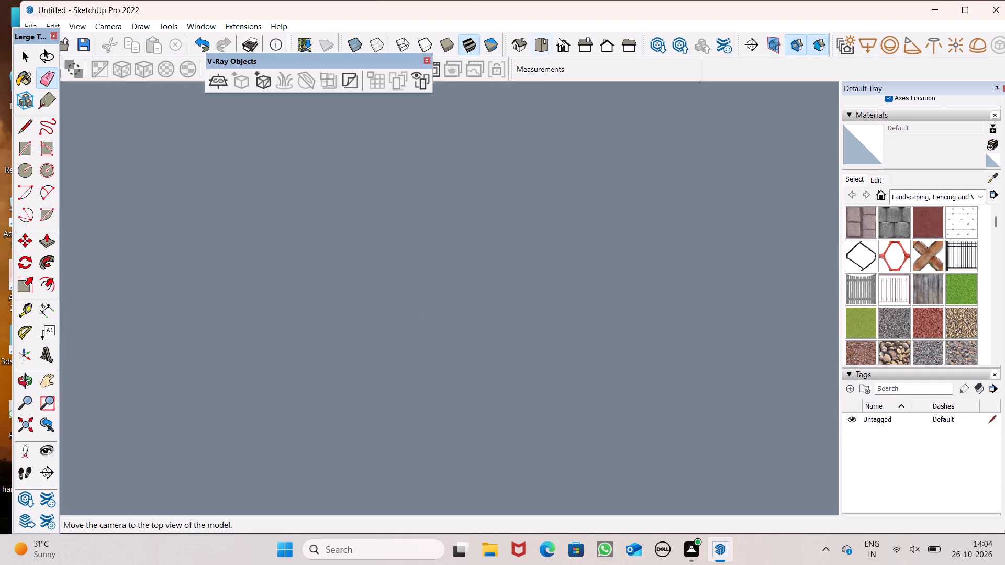
left_click(563, 49)
scroll(462, 227, "down", 6)
scroll(417, 270, "down", 4)
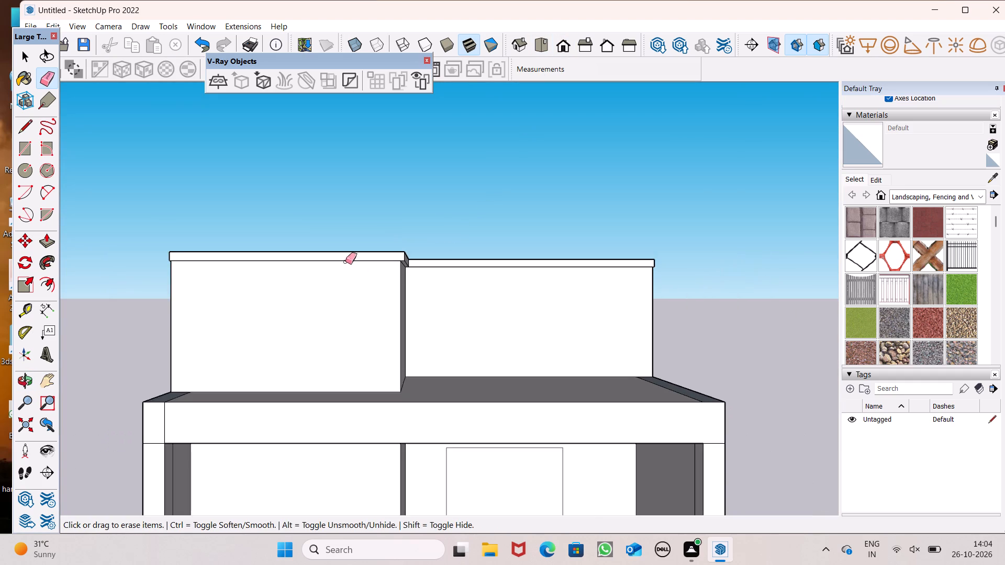
scroll(345, 261, "down", 7)
middle_click_drag(326, 273, 221, 233)
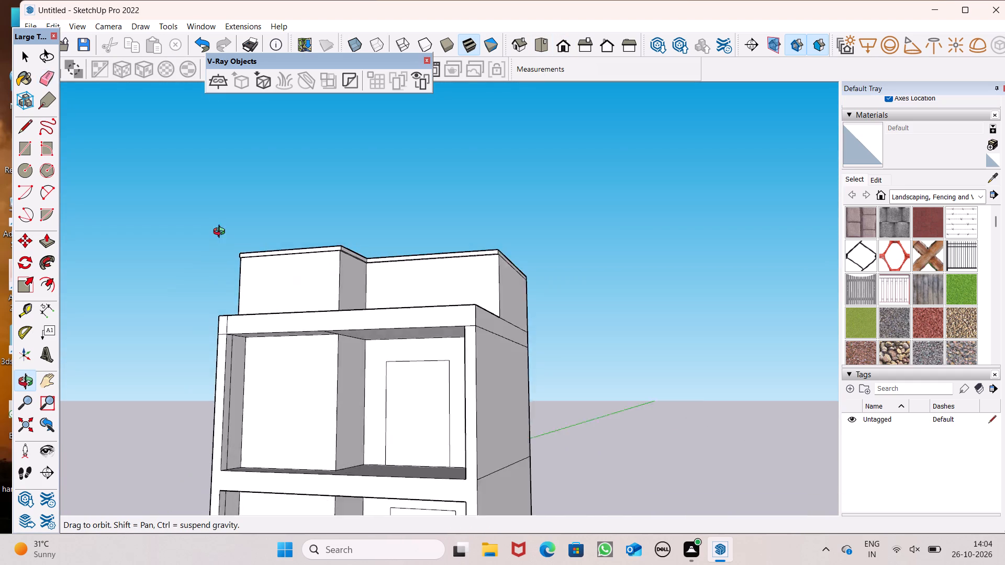
middle_click_drag(221, 233, 264, 168)
scroll(373, 241, "up", 8)
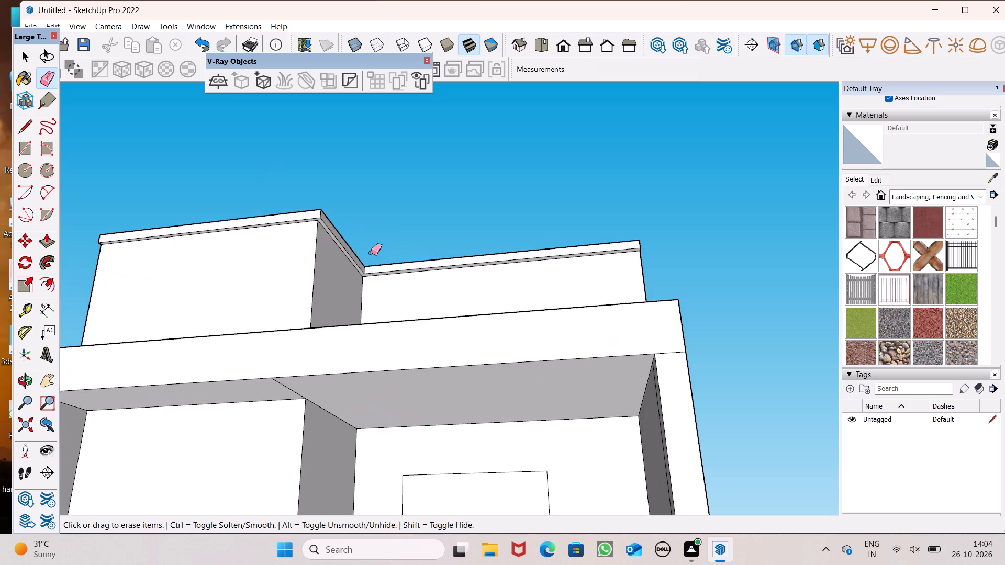
middle_click_drag(365, 255, 369, 216)
scroll(339, 226, "up", 2)
middle_click_drag(232, 235, 269, 216)
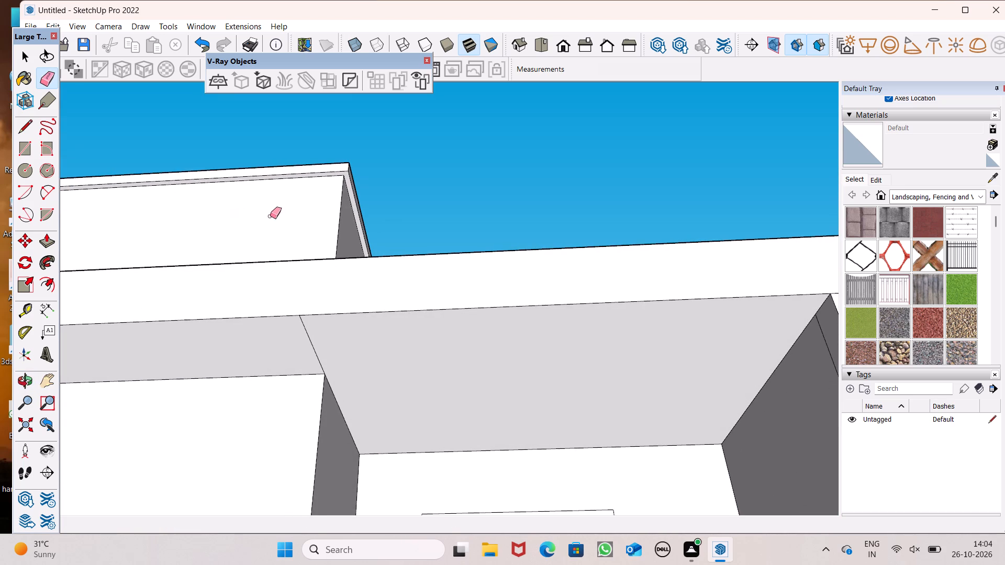
scroll(406, 219, "down", 1)
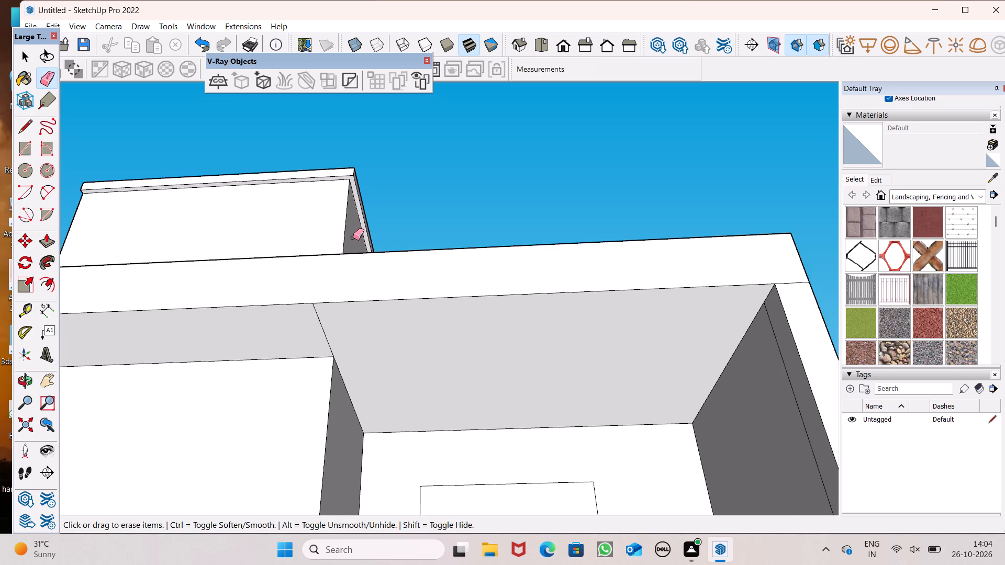
middle_click_drag(387, 251, 403, 292)
scroll(299, 250, "down", 2)
scroll(437, 251, "up", 4)
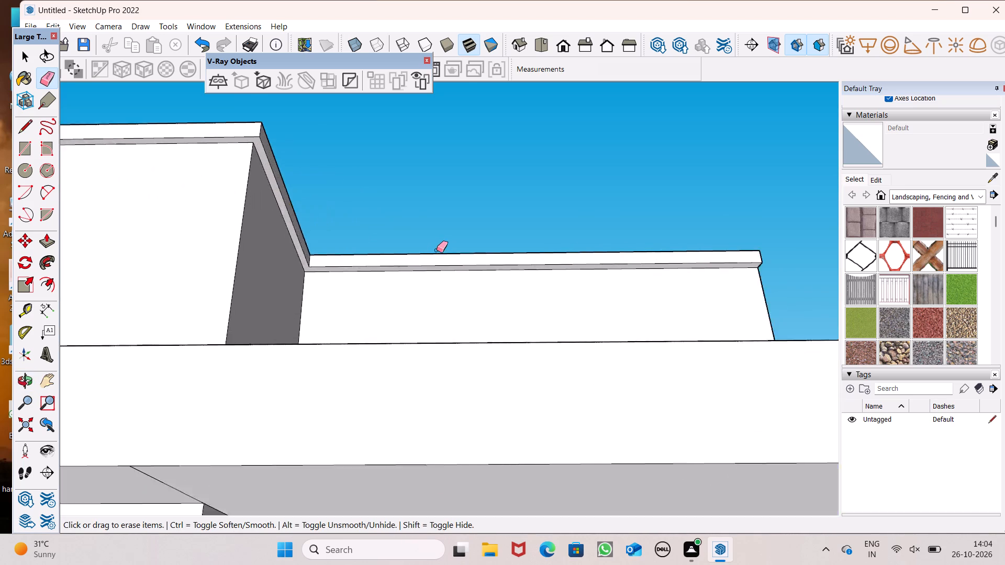
scroll(437, 250, "up", 2)
scroll(348, 243, "down", 3)
scroll(564, 278, "up", 1)
middle_click_drag(564, 278, 417, 286)
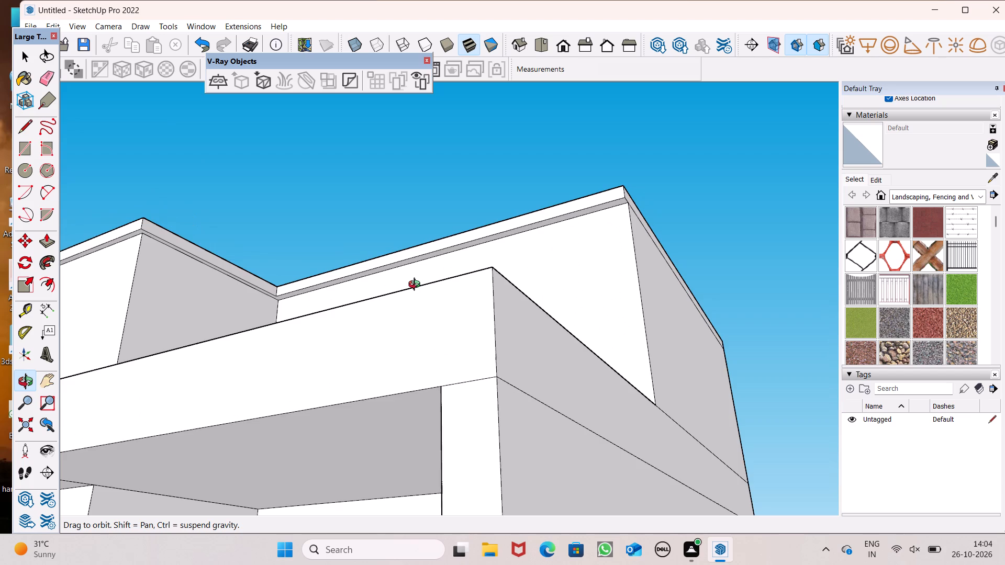
middle_click_drag(417, 286, 473, 342)
scroll(357, 266, "down", 3)
middle_click_drag(365, 272, 363, 275)
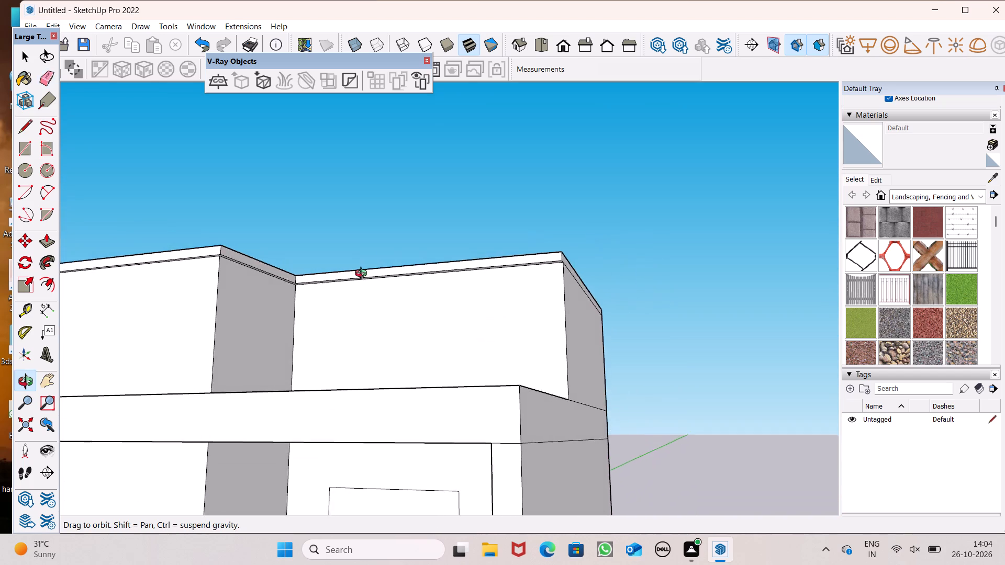
middle_click_drag(363, 275, 501, 276)
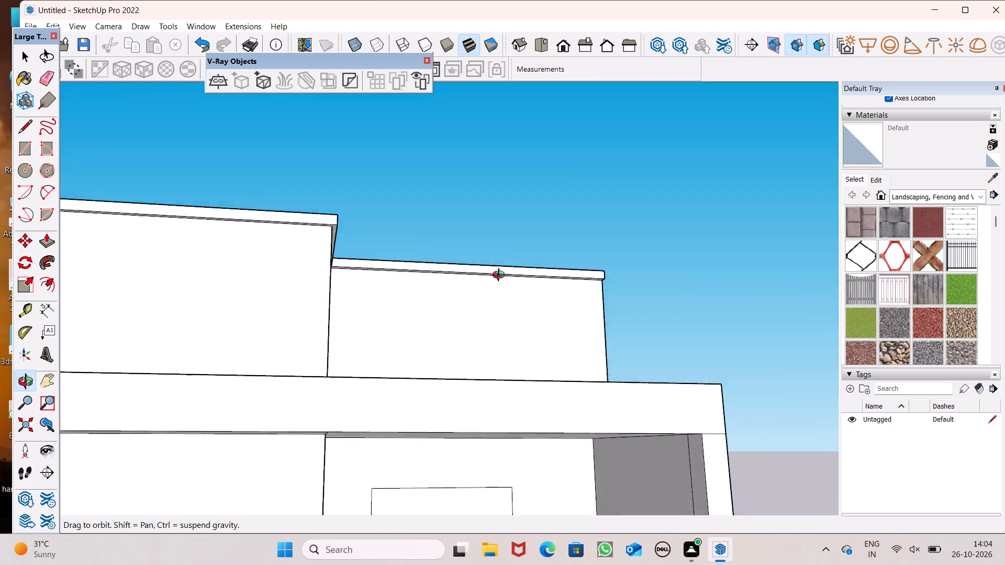
middle_click_drag(501, 276, 398, 319)
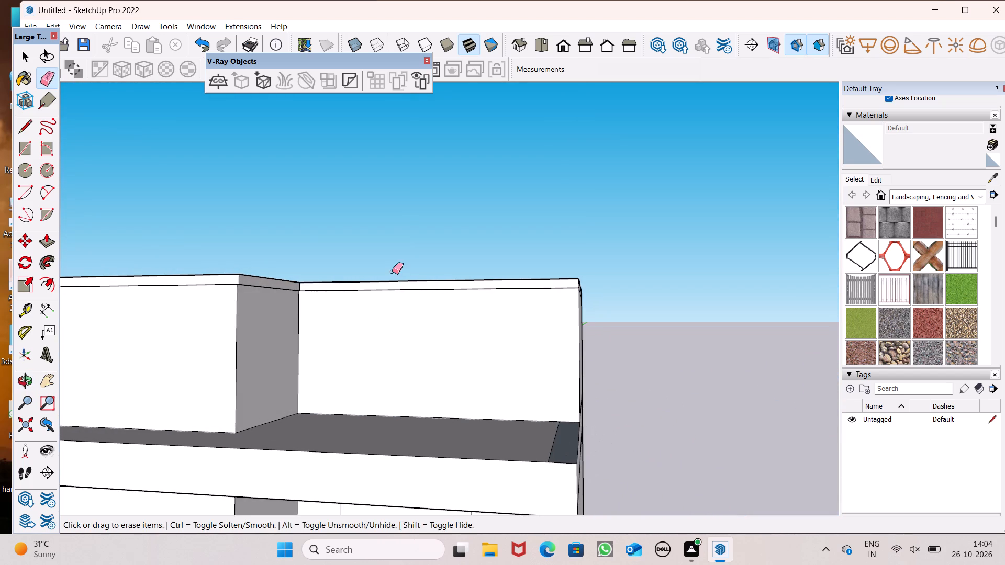
scroll(392, 270, "down", 2)
middle_click_drag(408, 273, 276, 327)
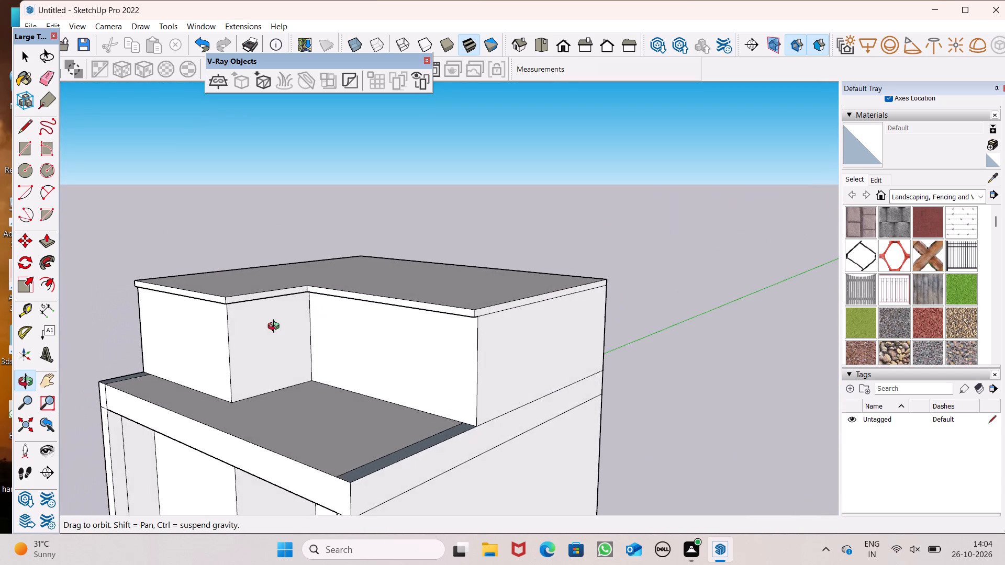
middle_click_drag(276, 327, 500, 268)
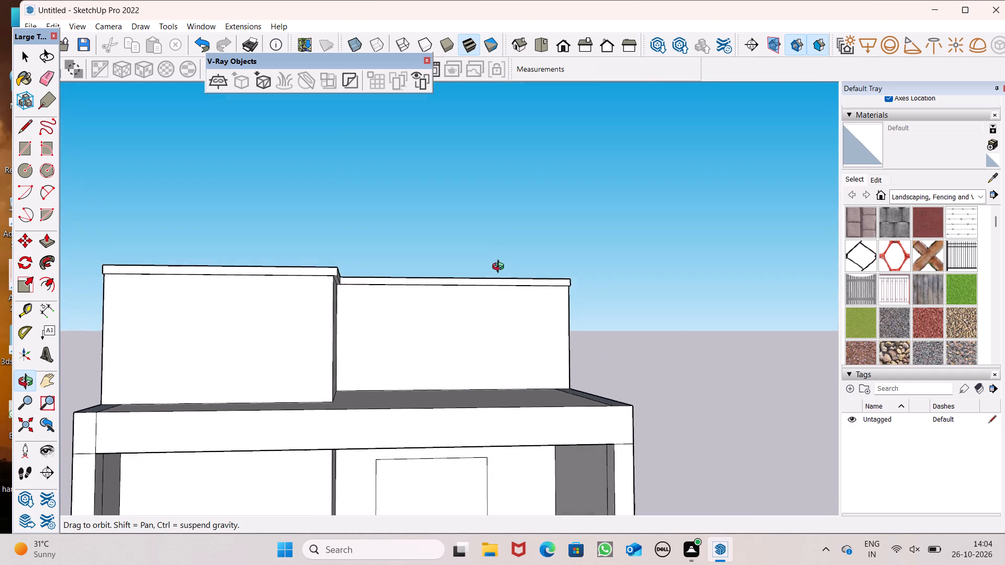
middle_click_drag(500, 268, 296, 165)
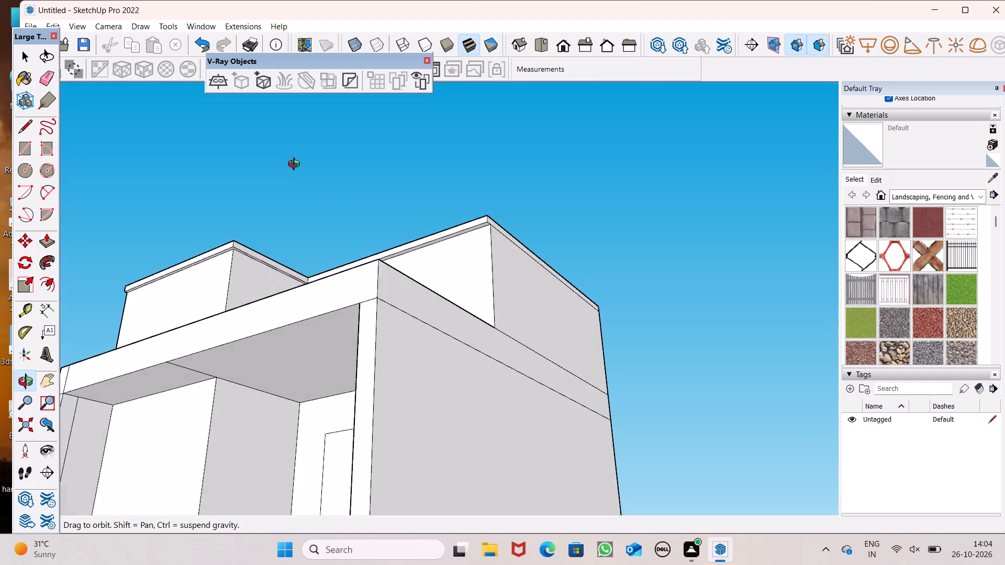
Push/Pull the roof slab's side edge face above the recessed room outward 1 3/4" to form an overhang.
middle_click_drag(296, 165, 265, 198)
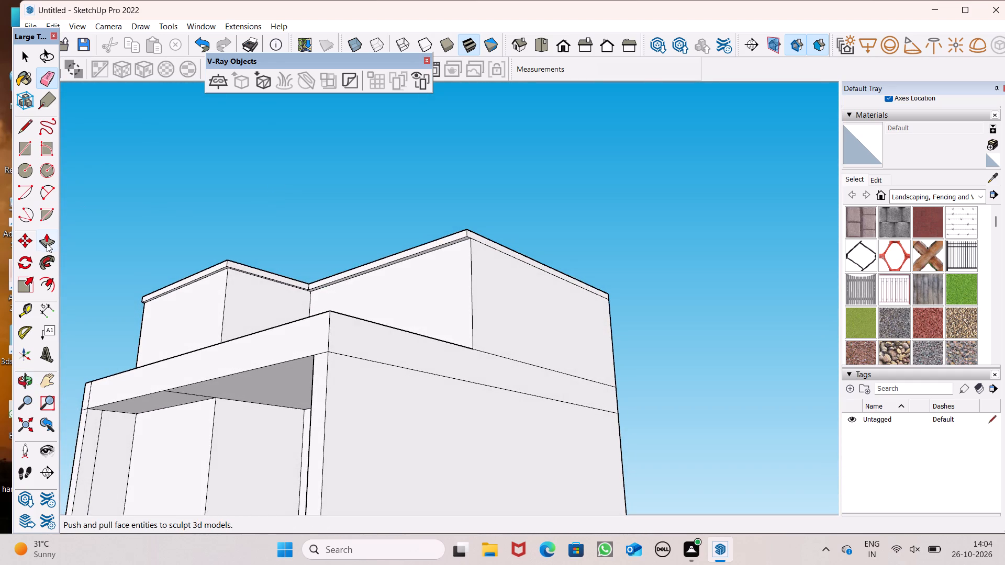
left_click(47, 243)
middle_click_drag(294, 281, 412, 252)
scroll(294, 281, "up", 1)
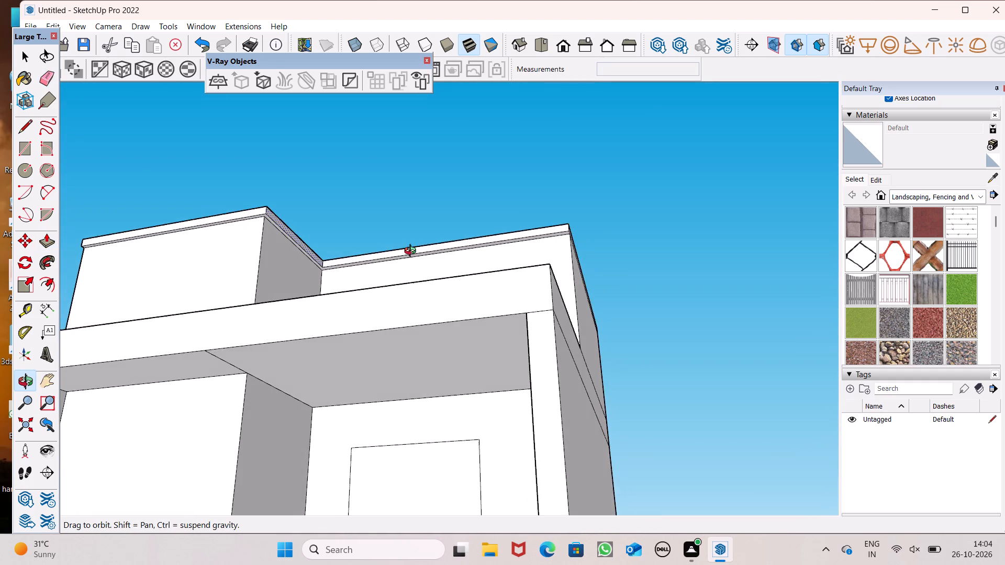
middle_click_drag(412, 252, 416, 351)
scroll(506, 317, "down", 3)
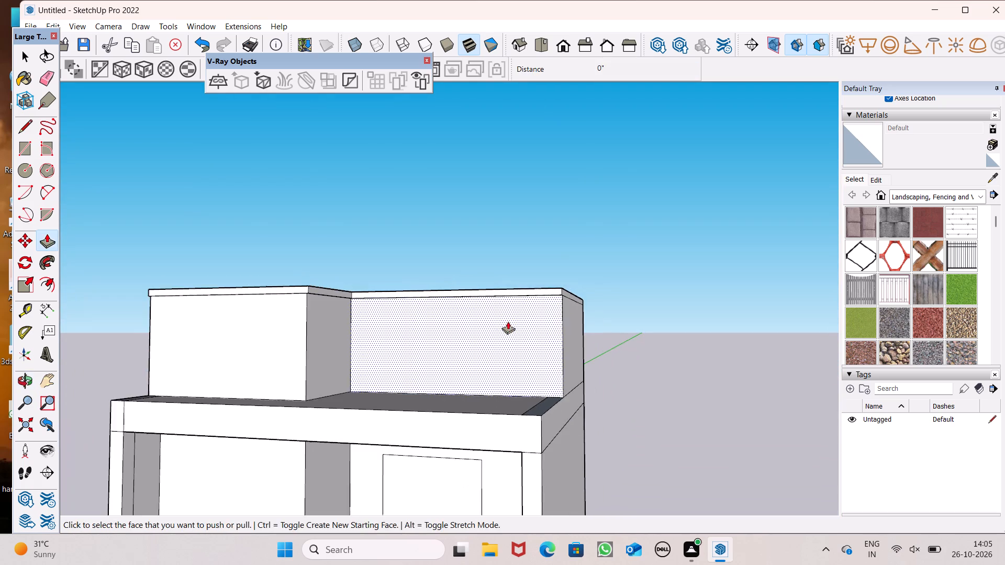
middle_click_drag(553, 330, 483, 437)
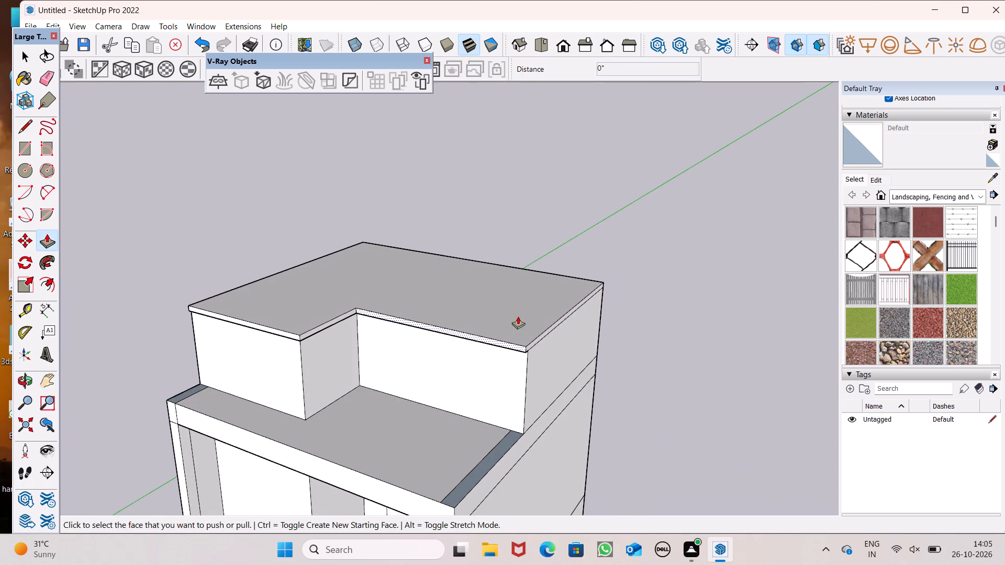
scroll(555, 357, "up", 10)
left_click_drag(483, 336, 486, 335)
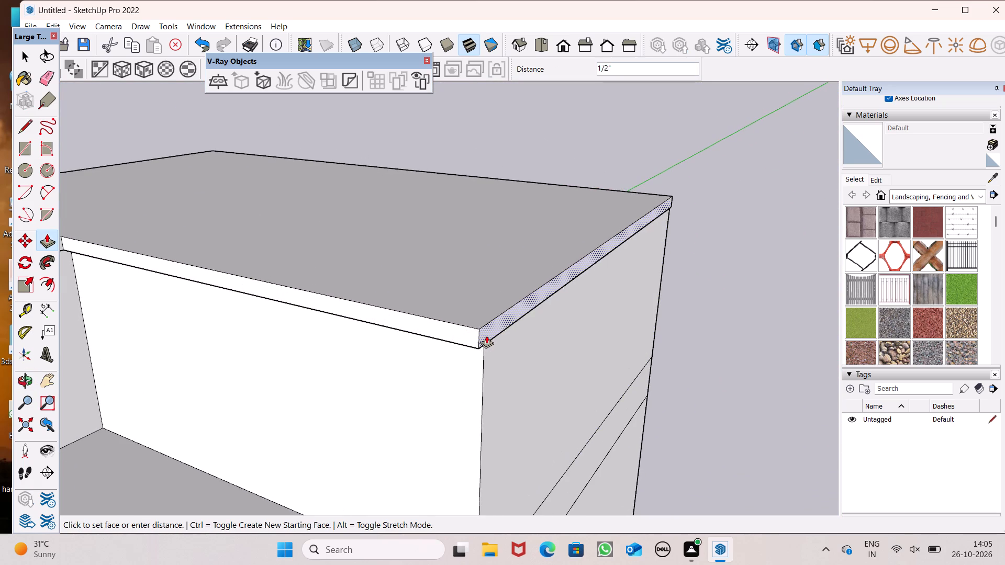
left_click_drag(486, 335, 492, 336)
Erase the short stray edge on the slab overhang's underside at the recessed room's outer front corner.
scroll(478, 358, "down", 3)
middle_click_drag(477, 323, 520, 160)
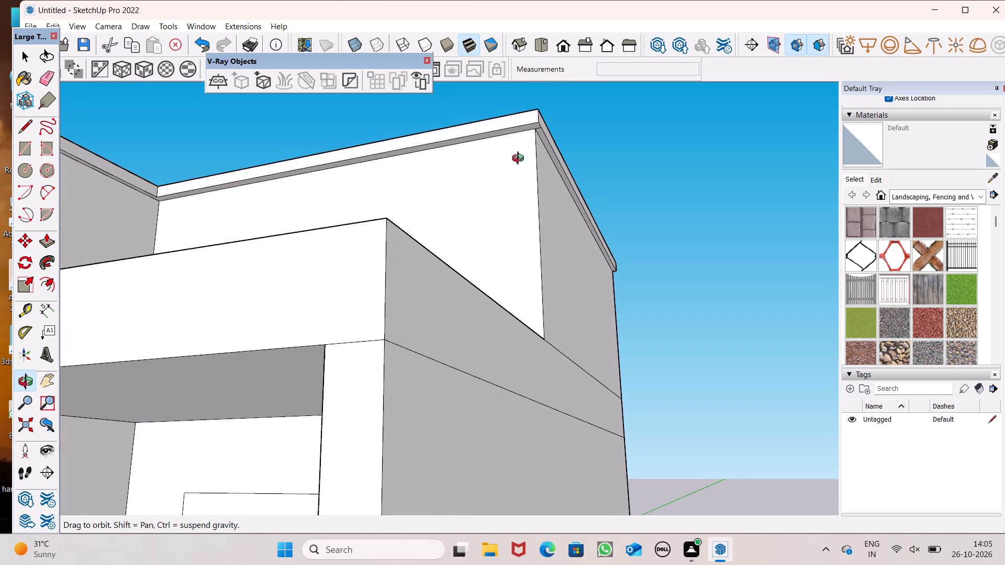
middle_click_drag(520, 160, 520, 159)
middle_click_drag(696, 318, 698, 254)
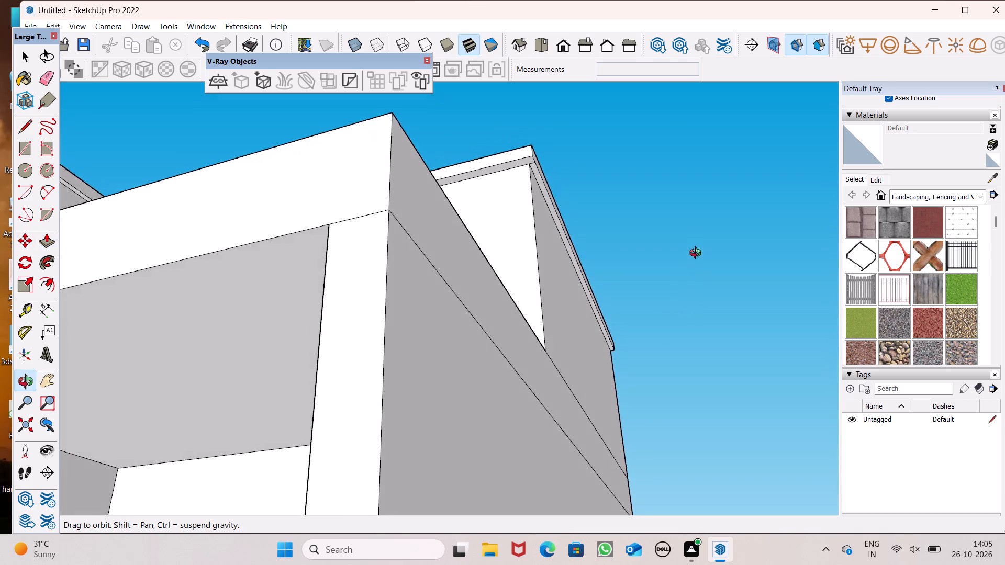
middle_click_drag(698, 254, 691, 267)
scroll(575, 180, "up", 6)
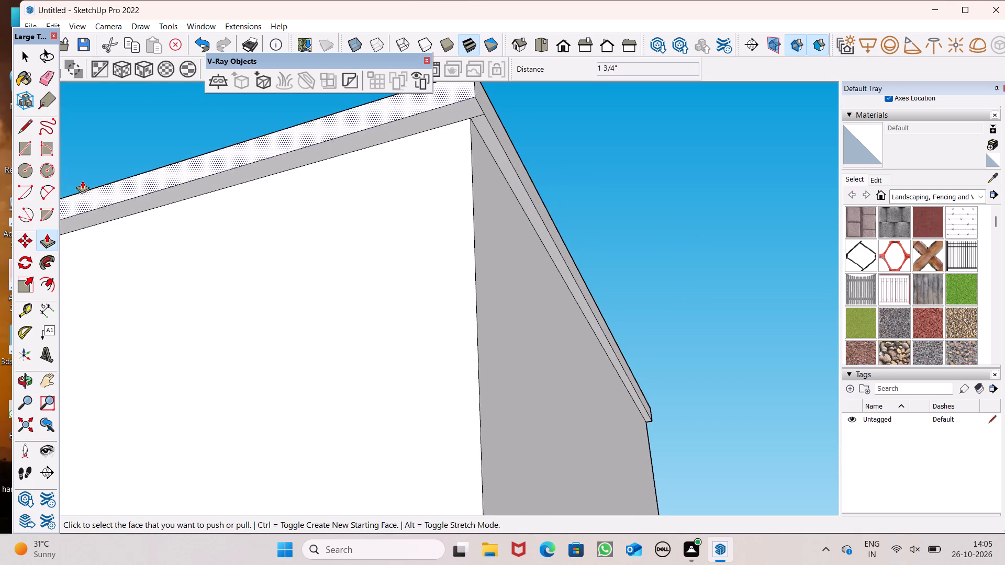
left_click(42, 84)
scroll(274, 80, "down", 1)
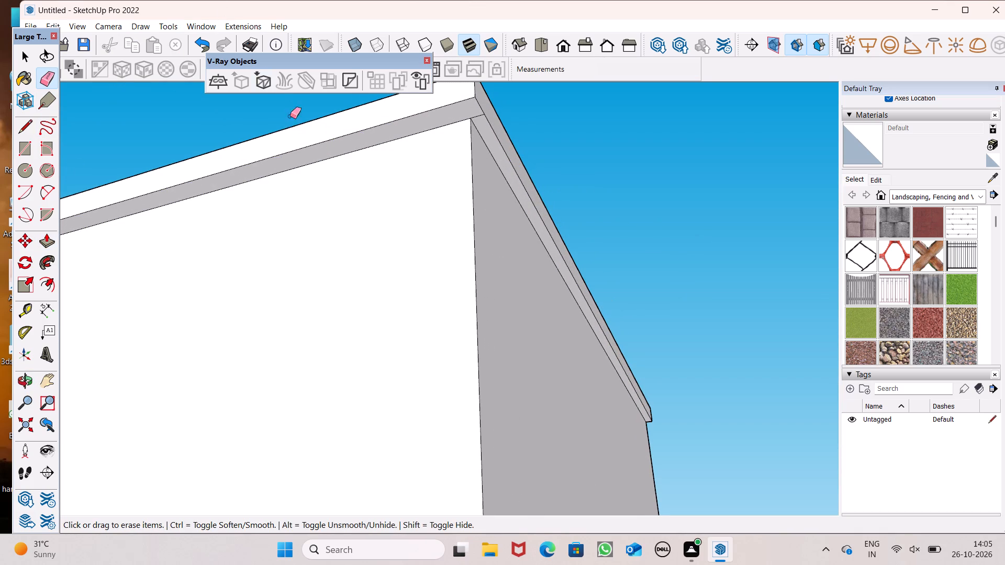
scroll(290, 116, "down", 1)
scroll(400, 129, "up", 10)
left_click_drag(459, 129, 459, 131)
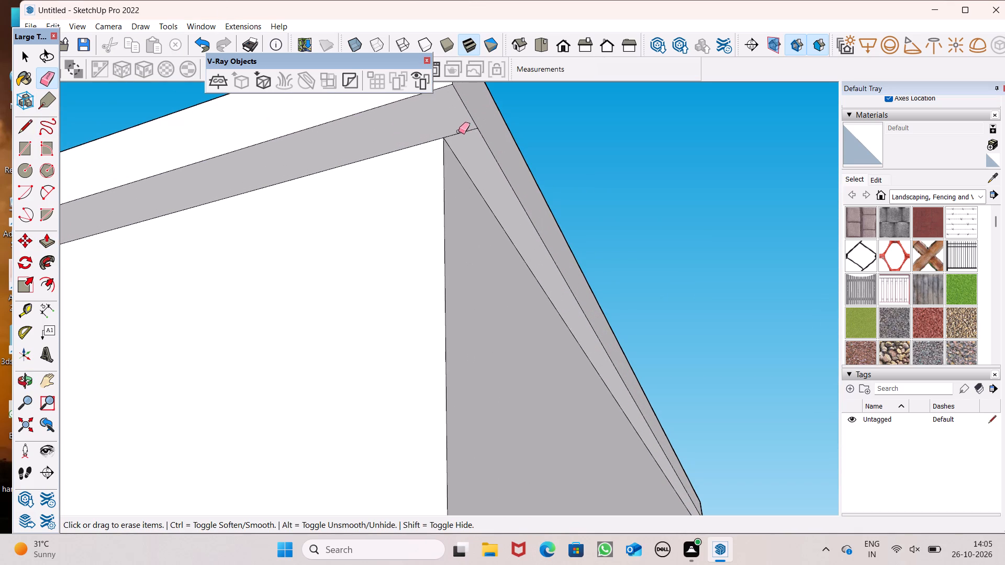
left_click_drag(459, 131, 462, 135)
Examine the roof slab's overhangs around the sides and back, and the whole building from the front and above.
scroll(501, 146, "down", 5)
middle_click_drag(634, 233, 515, 185)
scroll(494, 201, "down", 11)
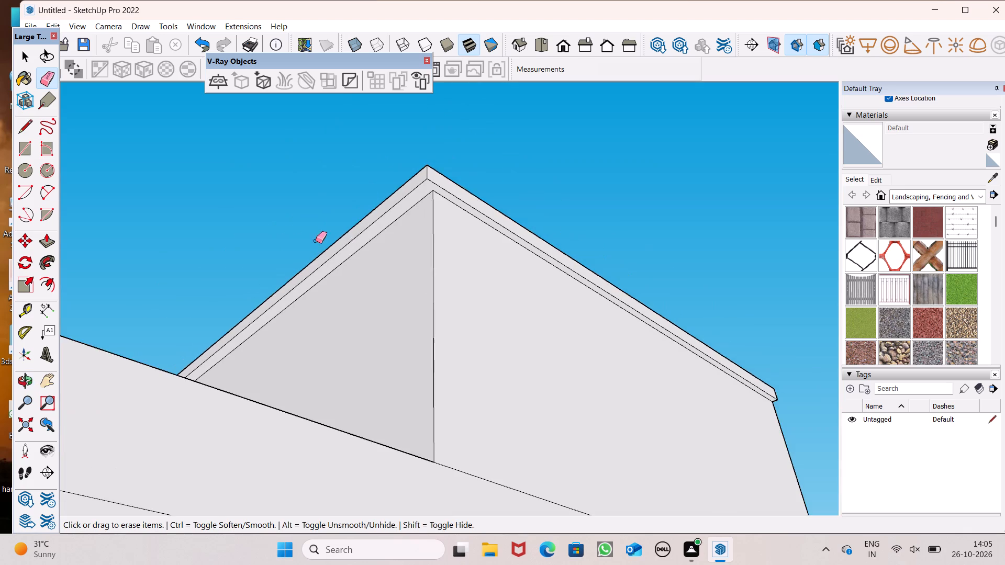
middle_click_drag(342, 240, 0, 256)
scroll(0, 256, "up", 1)
scroll(439, 329, "down", 5)
middle_click_drag(902, 252, 628, 364)
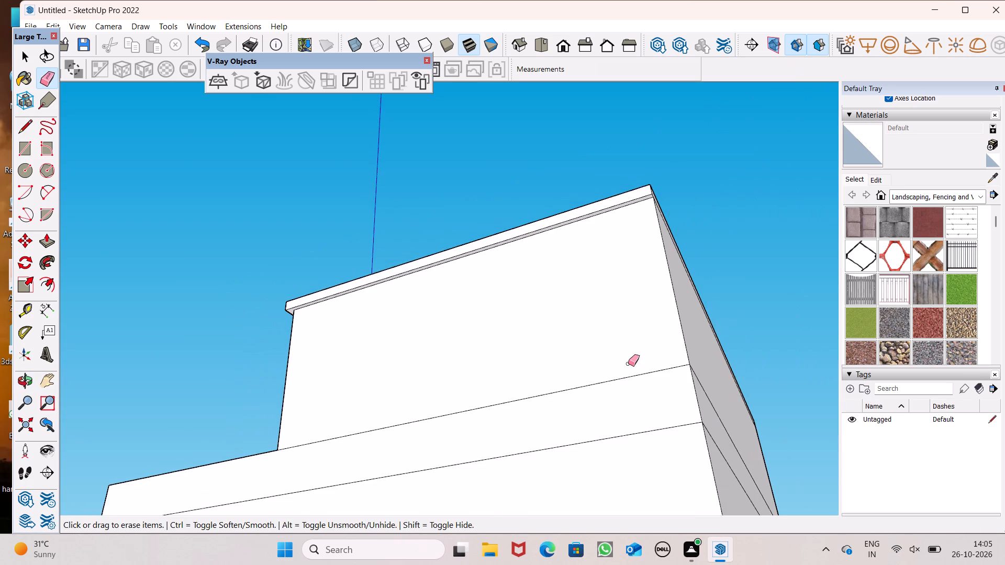
middle_click_drag(628, 364, 620, 364)
scroll(544, 328, "down", 3)
middle_click_drag(419, 286, 944, 335)
scroll(506, 195, "down", 3)
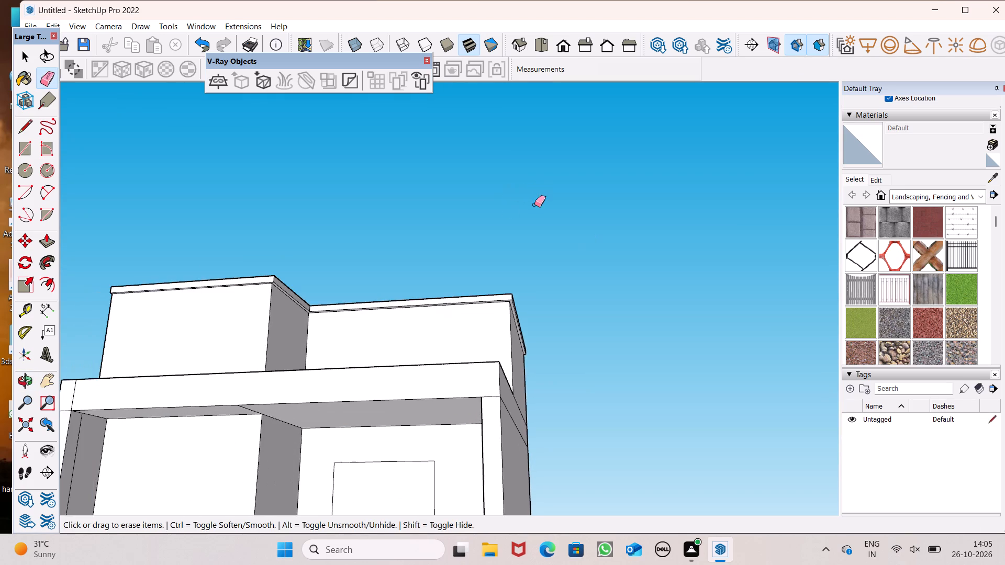
scroll(535, 168, "down", 5)
middle_click_drag(518, 204, 525, 293)
scroll(530, 249, "down", 6)
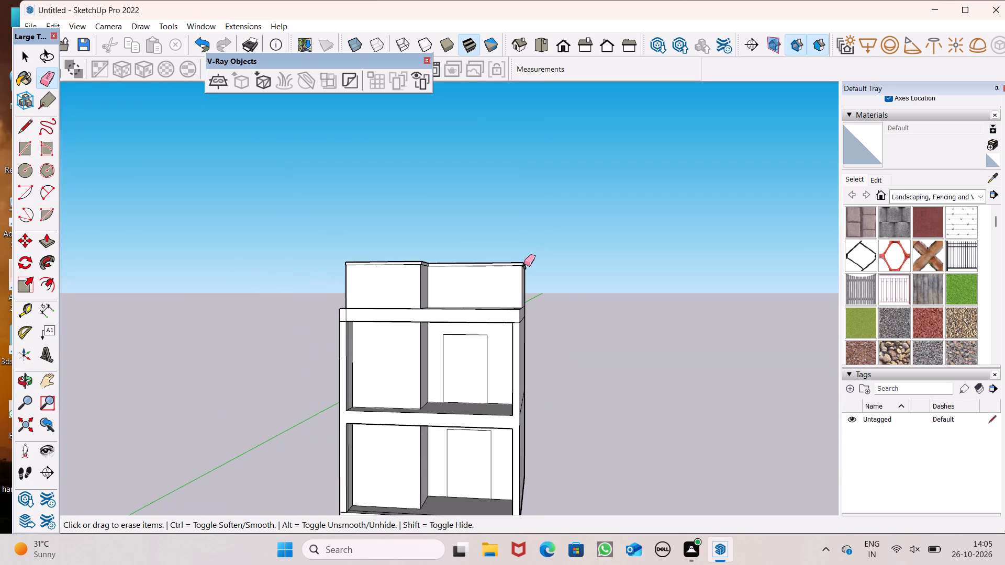
scroll(532, 259, "down", 2)
middle_click_drag(531, 272, 529, 319)
middle_click_drag(502, 302, 520, 295)
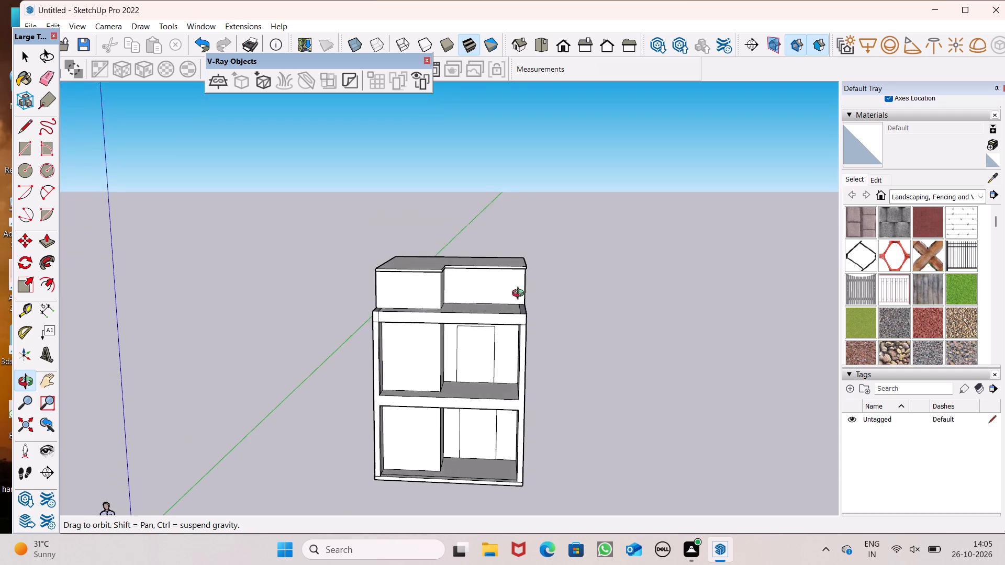
middle_click_drag(520, 295, 542, 263)
Erase the short stray edges on the upper framed storey's front top band, at its outer corner beside the projecting room.
scroll(485, 332, "up", 1)
middle_click_drag(483, 333, 488, 322)
scroll(459, 356, "up", 6)
scroll(451, 342, "down", 1)
scroll(313, 286, "up", 4)
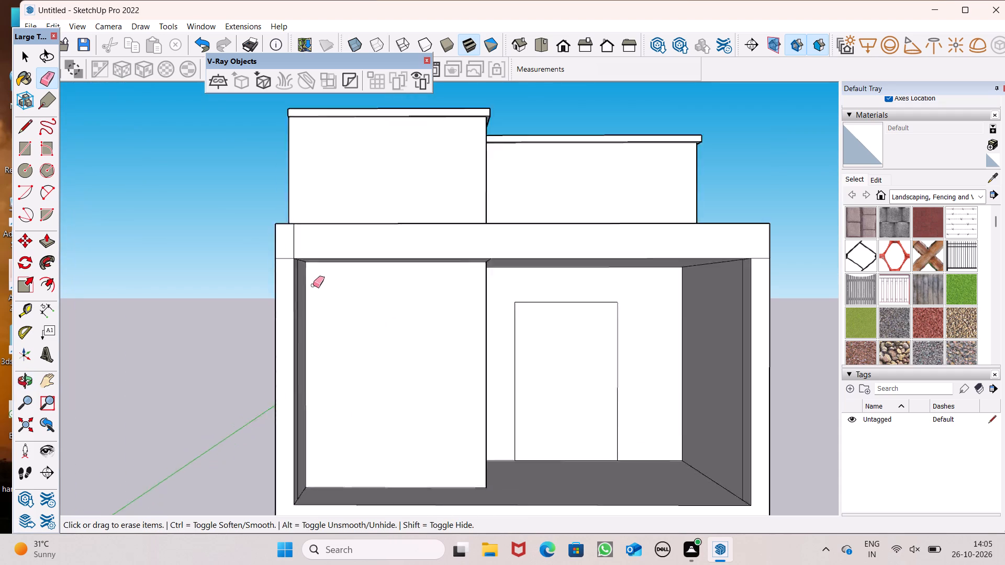
scroll(313, 285, "up", 2)
left_click(273, 252)
left_click_drag(288, 235, 277, 256)
Draw a door rectangle about 9' 9 1/2" by 3' 11 13/16" on the projecting room's front wall in the upper framed storey, reaching the floor.
scroll(331, 229, "down", 4)
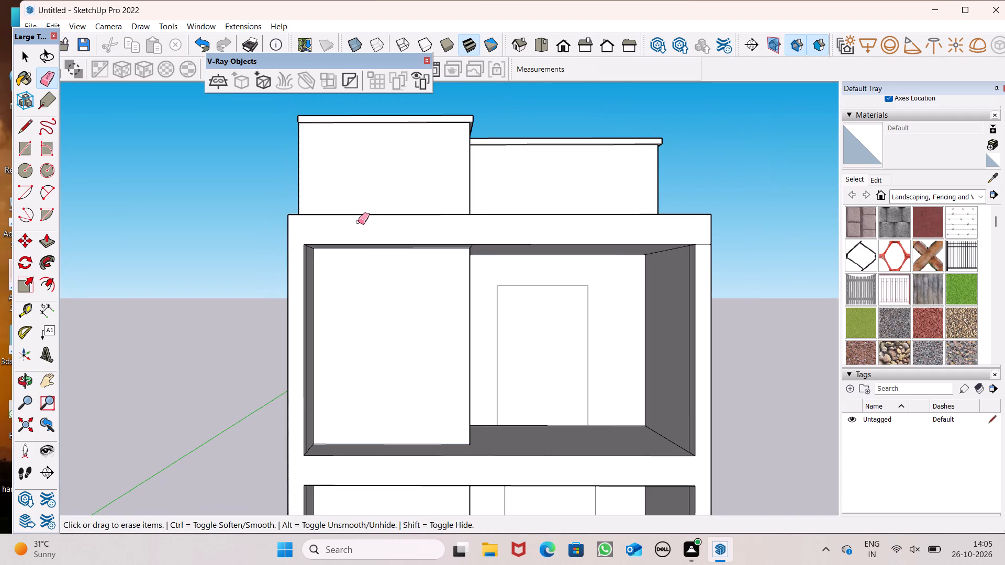
left_click(26, 150)
middle_click_drag(343, 312, 348, 272)
scroll(362, 269, "up", 6)
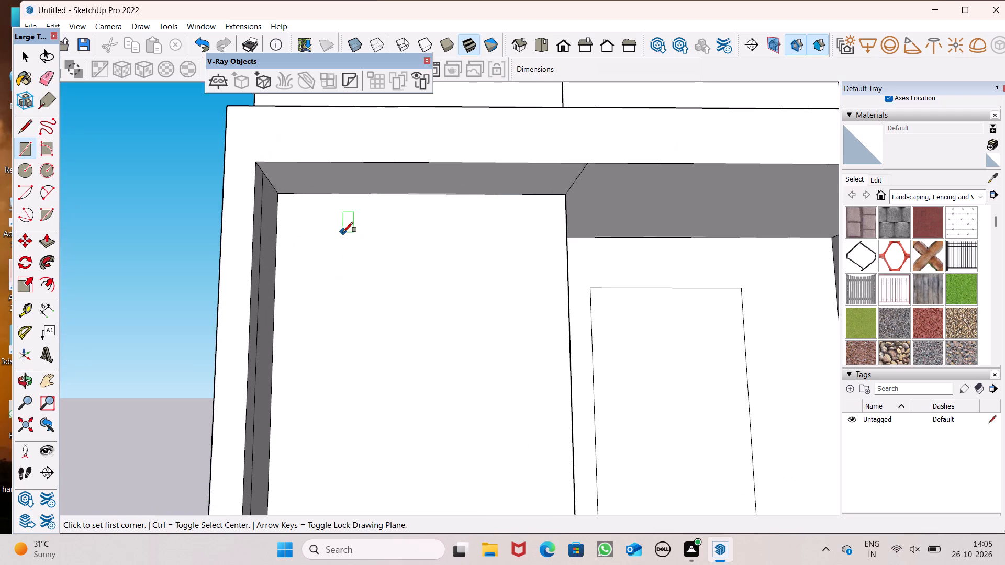
left_click(349, 201)
scroll(422, 278, "down", 9)
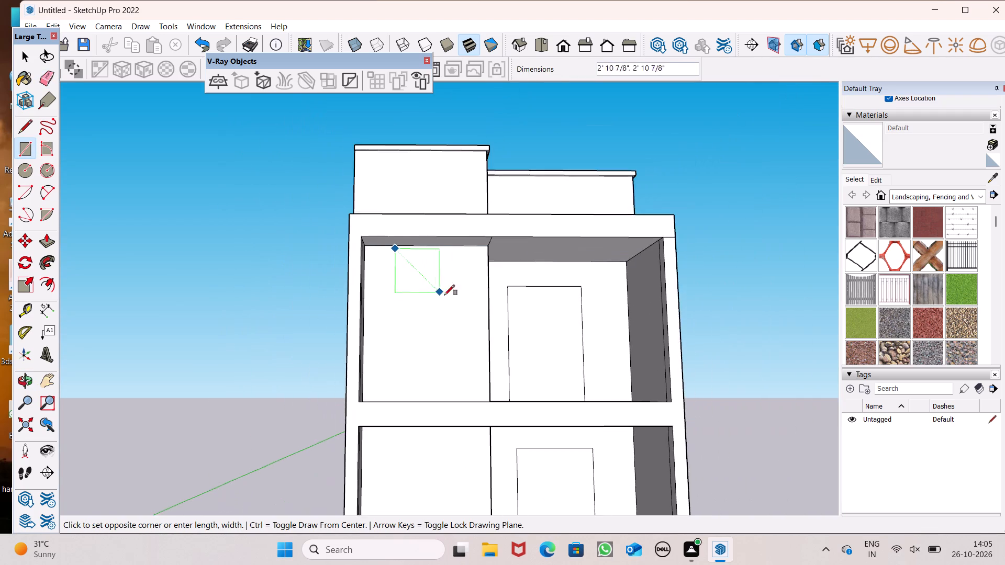
middle_click_drag(476, 323, 467, 426)
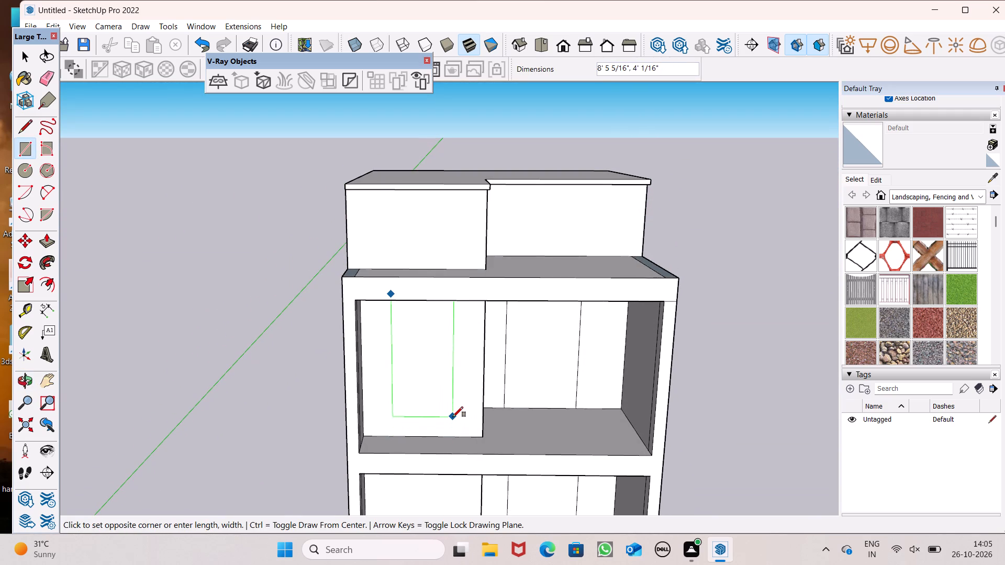
scroll(454, 435, "up", 4)
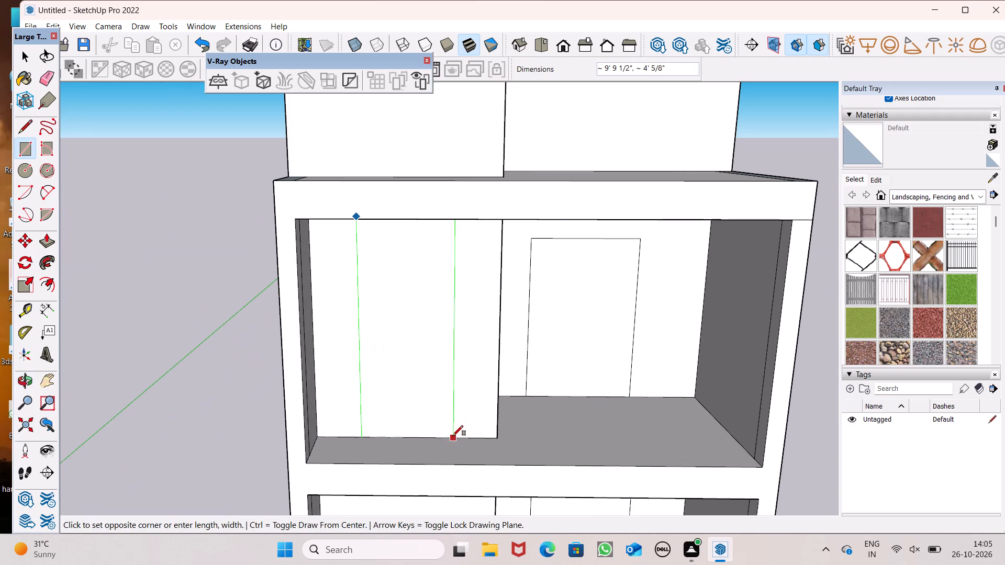
left_click(451, 436)
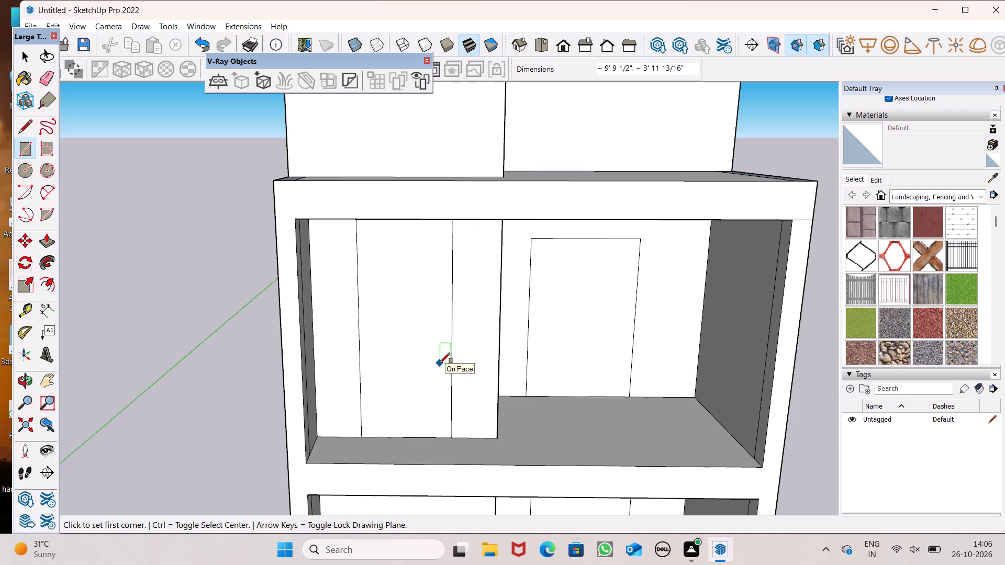
Move the new door rectangle slightly along the projecting room's front wall, away from the recessed room.
key("space")
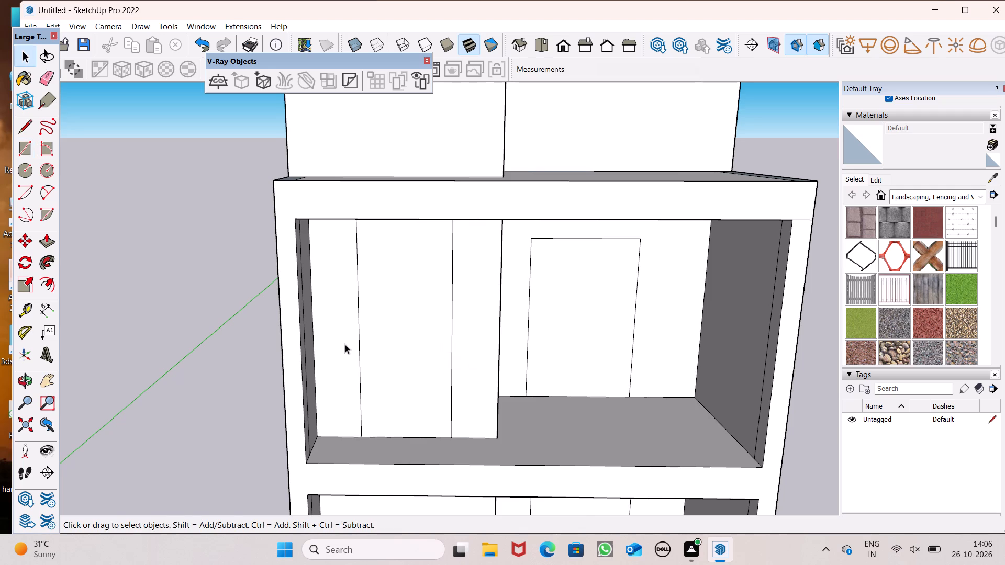
scroll(331, 340, "down", 2)
middle_click_drag(482, 408, 481, 384)
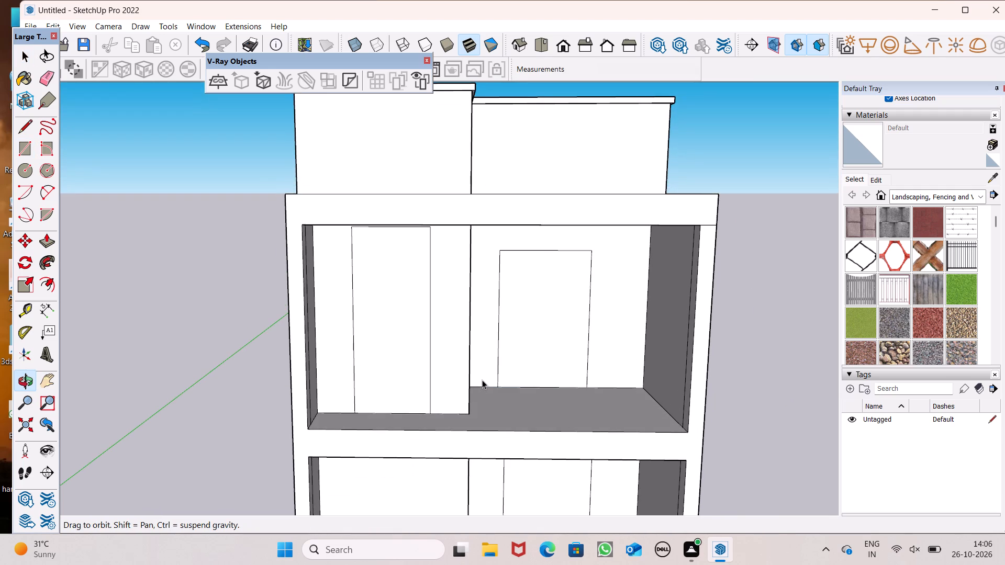
scroll(383, 387, "up", 4)
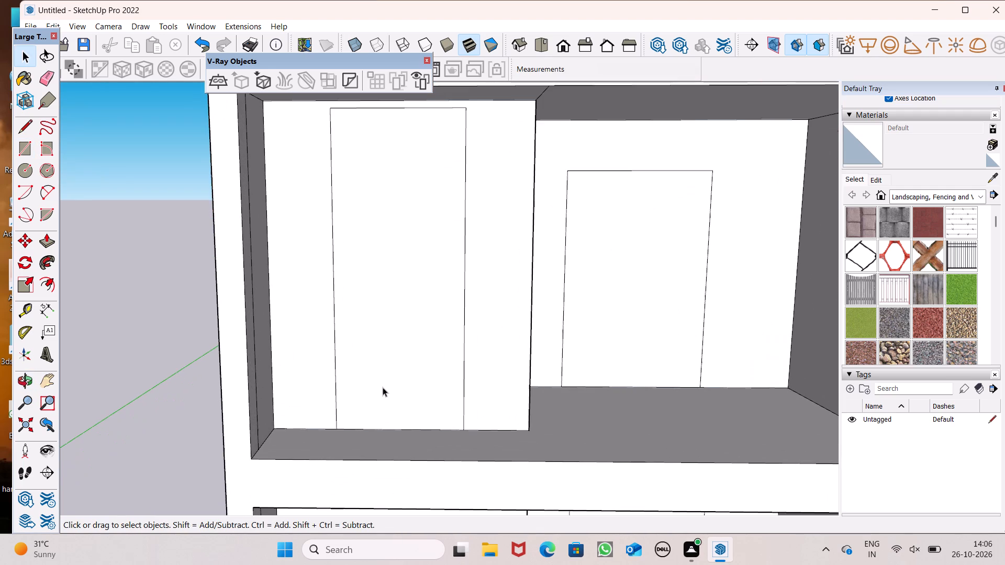
scroll(383, 387, "up", 1)
double_click(383, 388)
scroll(383, 388, "down", 2)
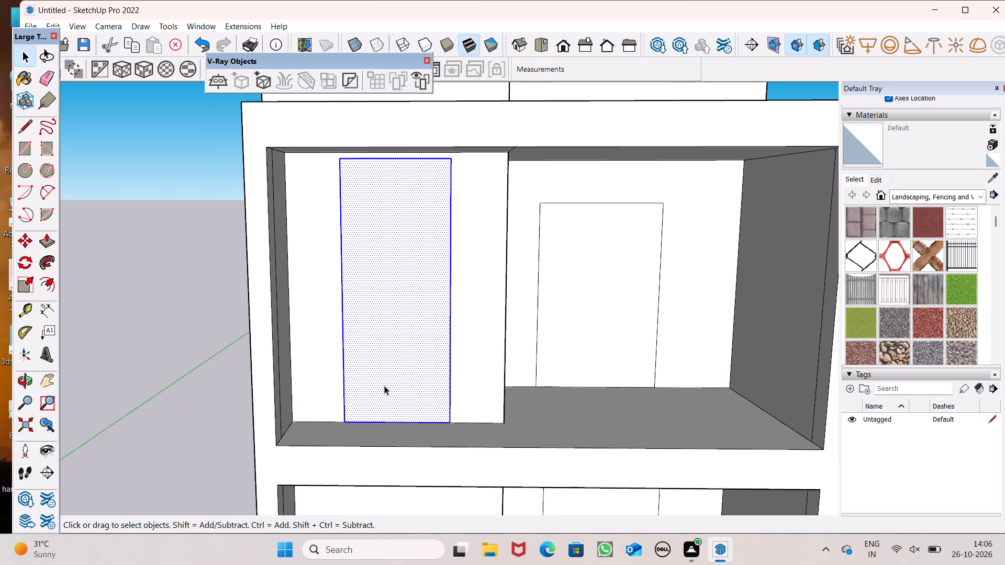
key("m")
key("Return")
scroll(446, 407, "up", 5)
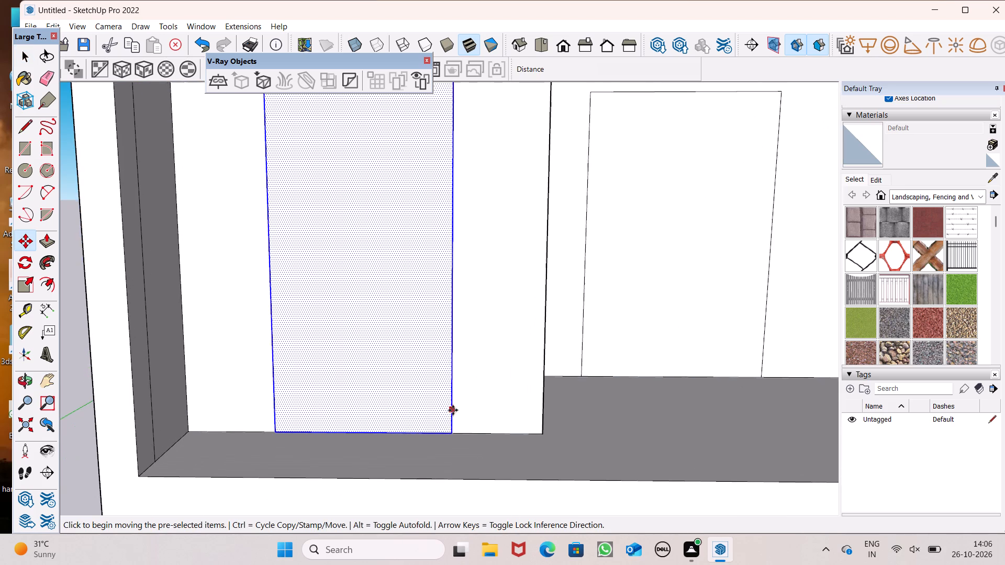
scroll(455, 419, "up", 4)
left_click_drag(452, 440, 440, 445)
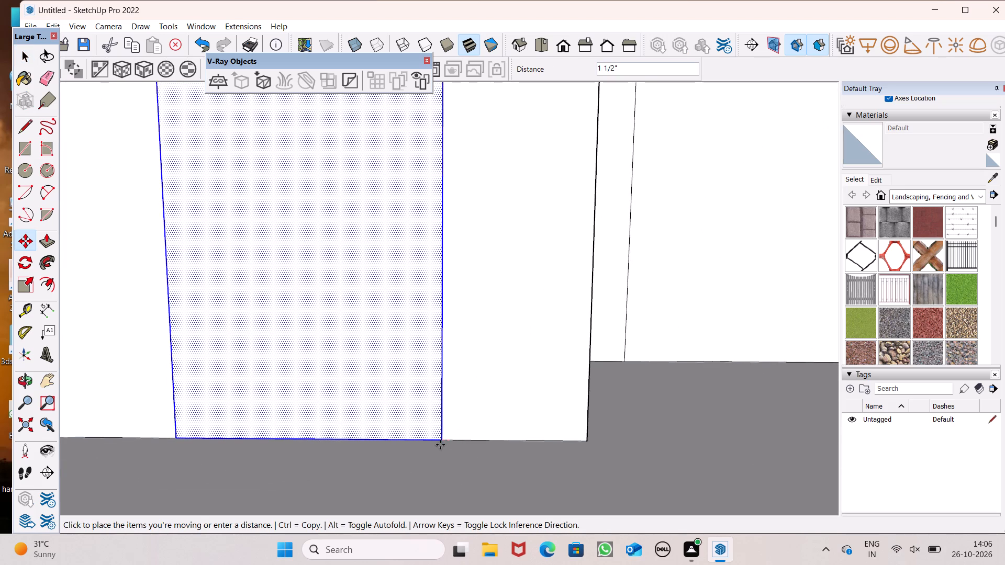
left_click_drag(440, 445, 436, 446)
scroll(449, 377, "down", 12)
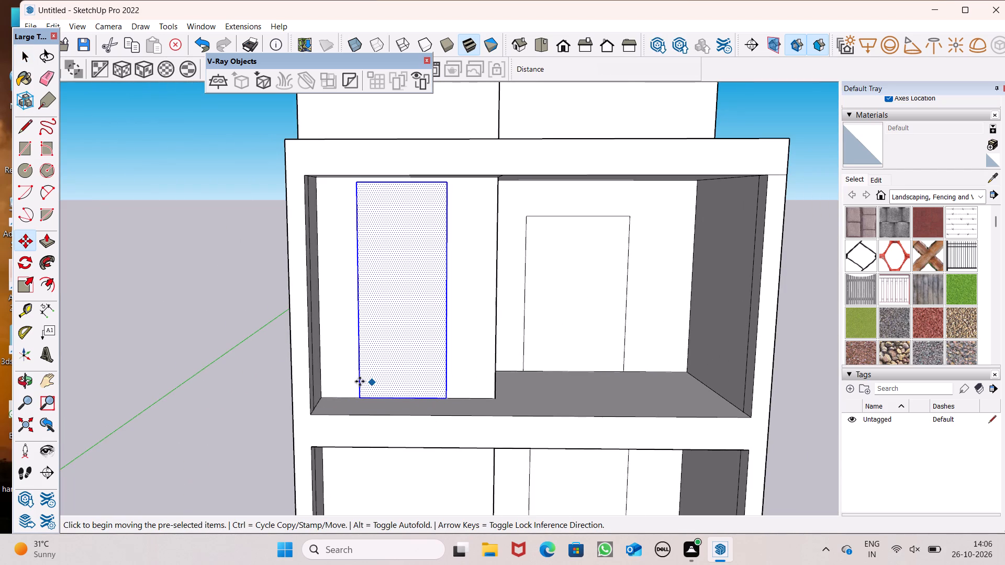
key("space")
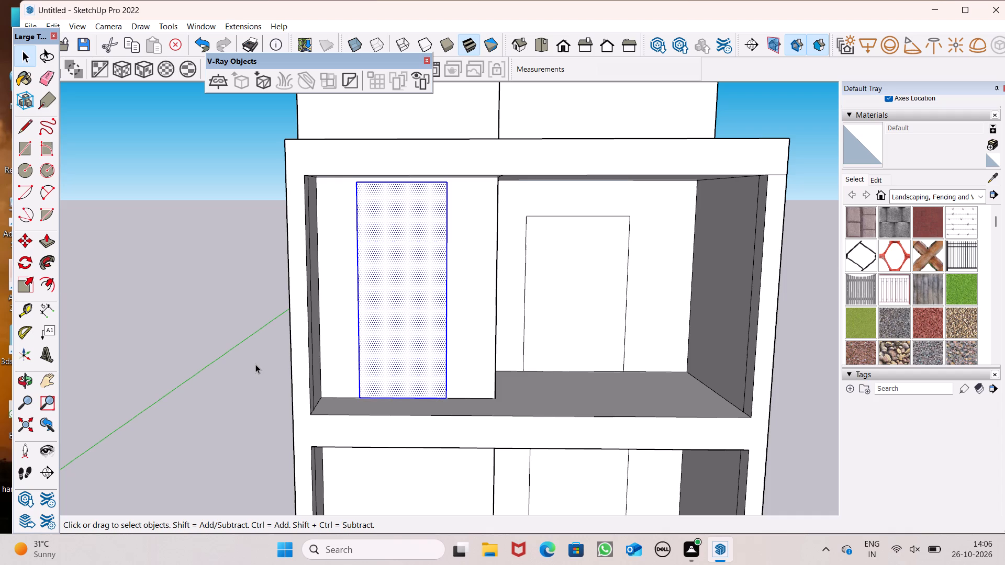
left_click(227, 363)
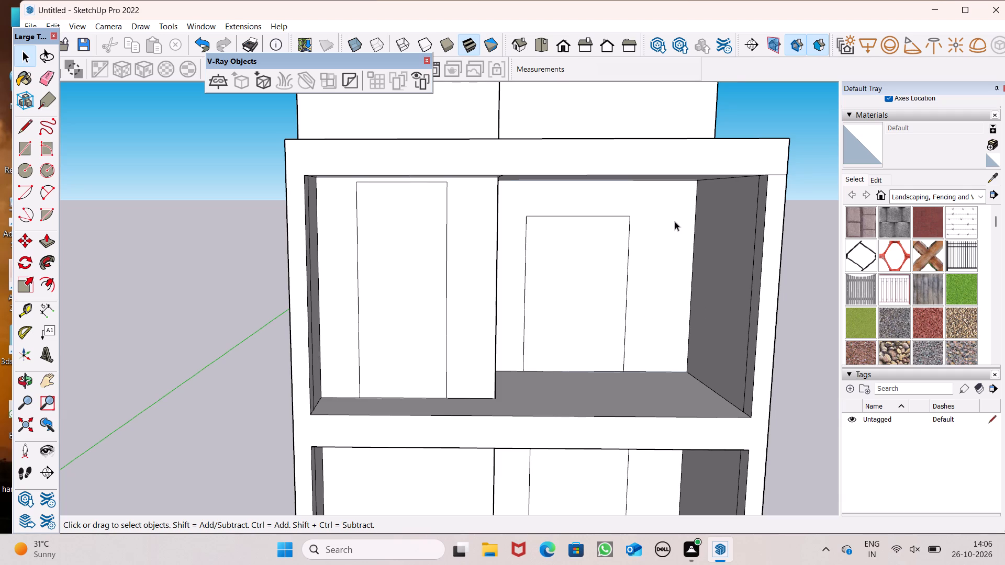
Push/Pull the projecting room's door face inward 6" through the wall to cut the doorway opening.
scroll(617, 231, "down", 5)
middle_click_drag(571, 278, 555, 275)
scroll(525, 274, "up", 2)
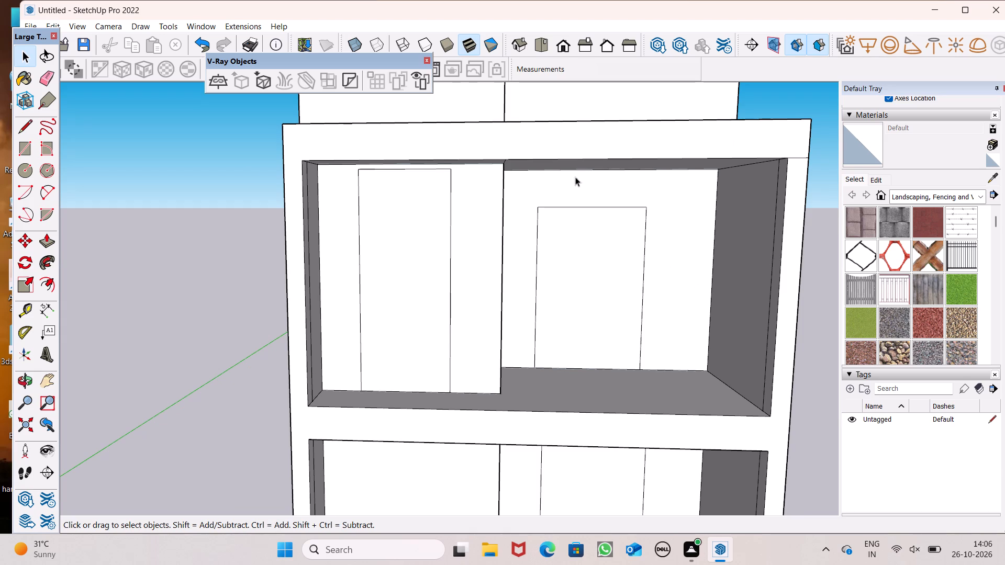
left_click(45, 244)
scroll(459, 343, "up", 5)
left_click_drag(335, 410, 344, 395)
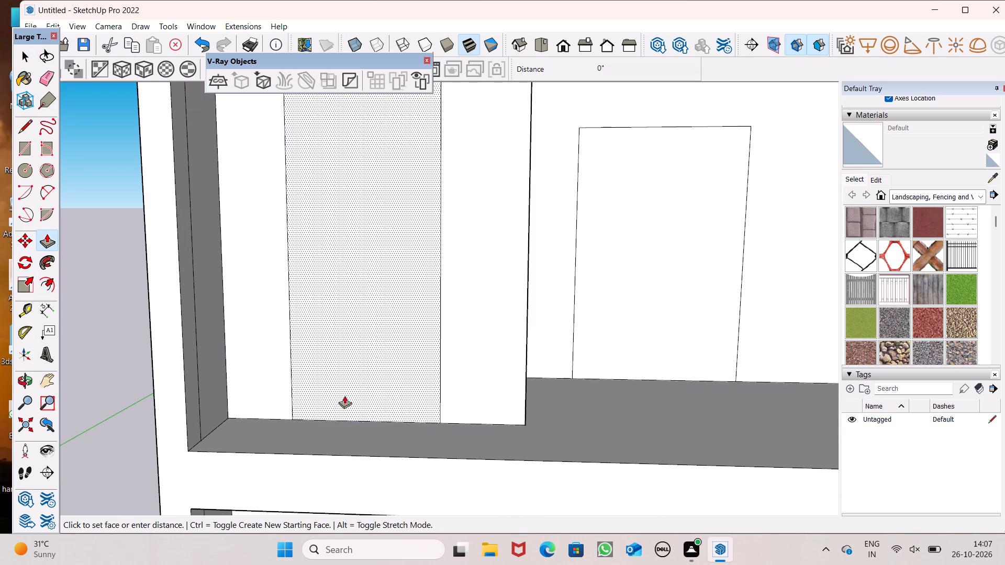
left_click_drag(344, 395, 379, 379)
scroll(247, 375, "down", 4)
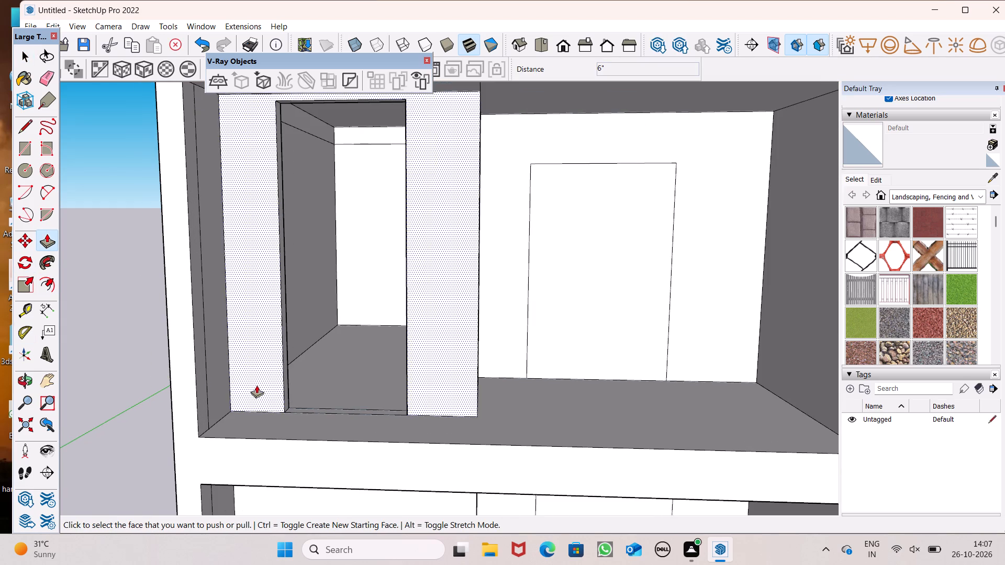
Move the recessed room's upper-storey door rectangle about 3 1/8" along its wall, away from the projecting room.
scroll(215, 376, "down", 5)
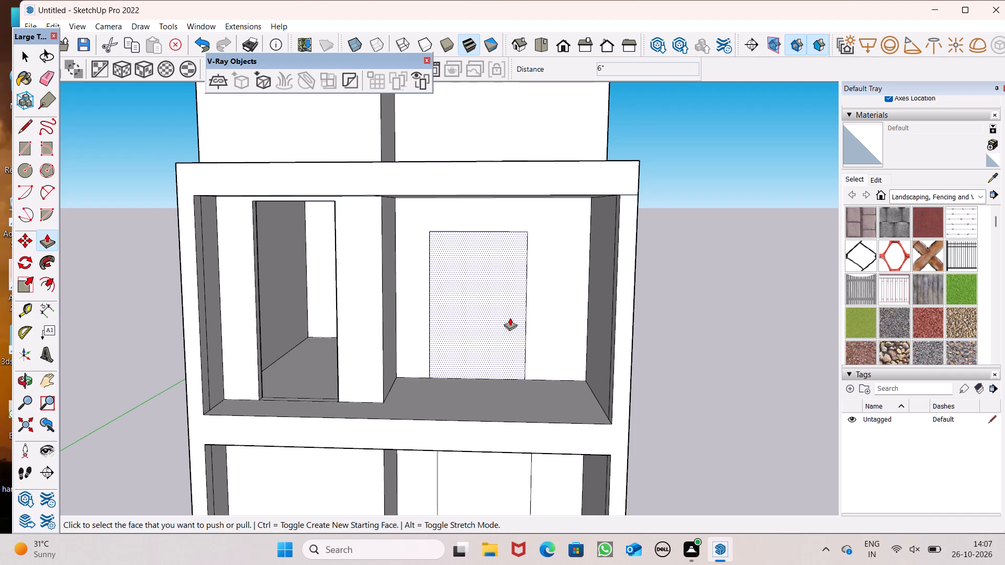
scroll(445, 359, "down", 2)
scroll(531, 341, "up", 5)
scroll(479, 323, "down", 6)
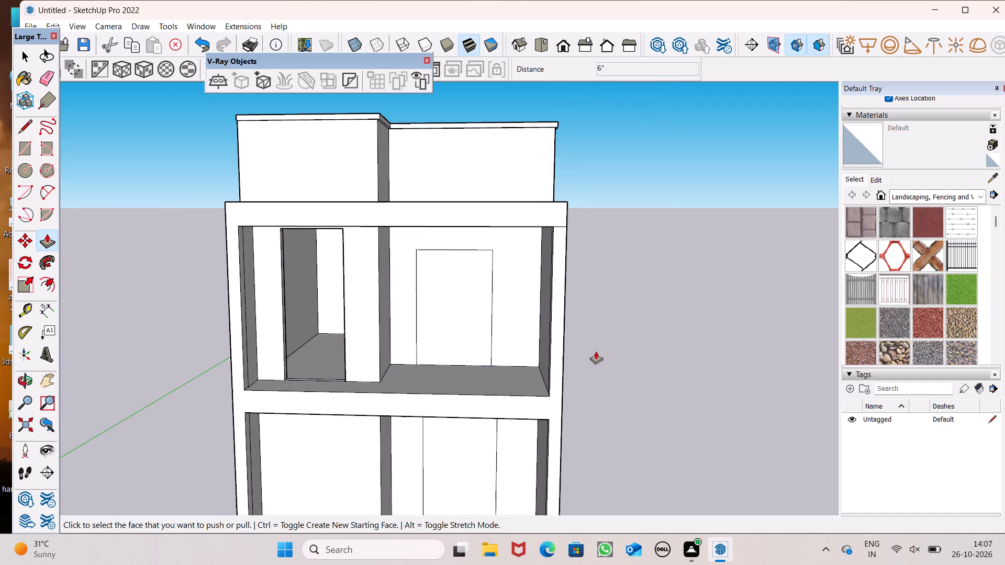
key("space")
scroll(609, 336, "up", 4)
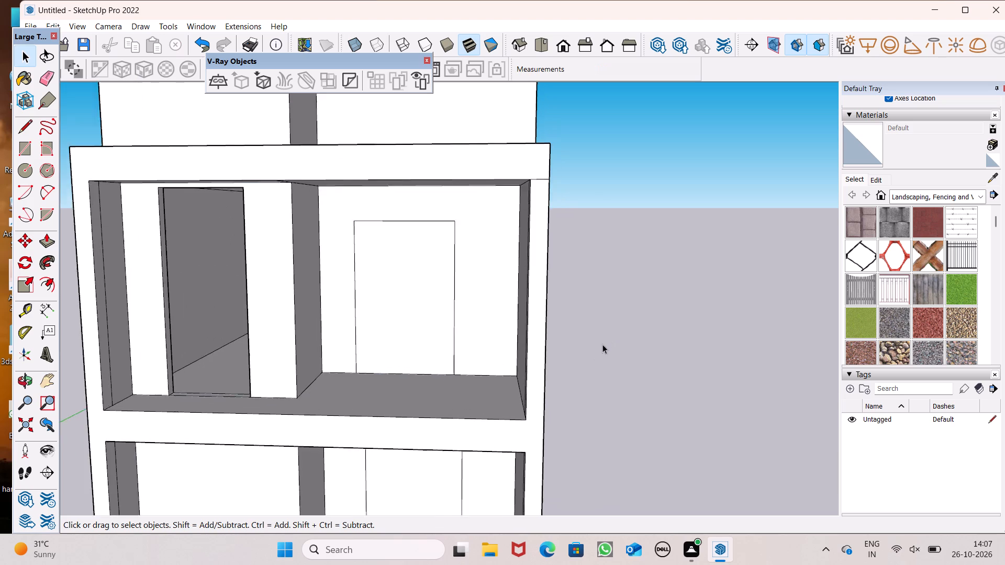
scroll(602, 344, "up", 1)
double_click(408, 352)
scroll(405, 312, "up", 2)
key("m")
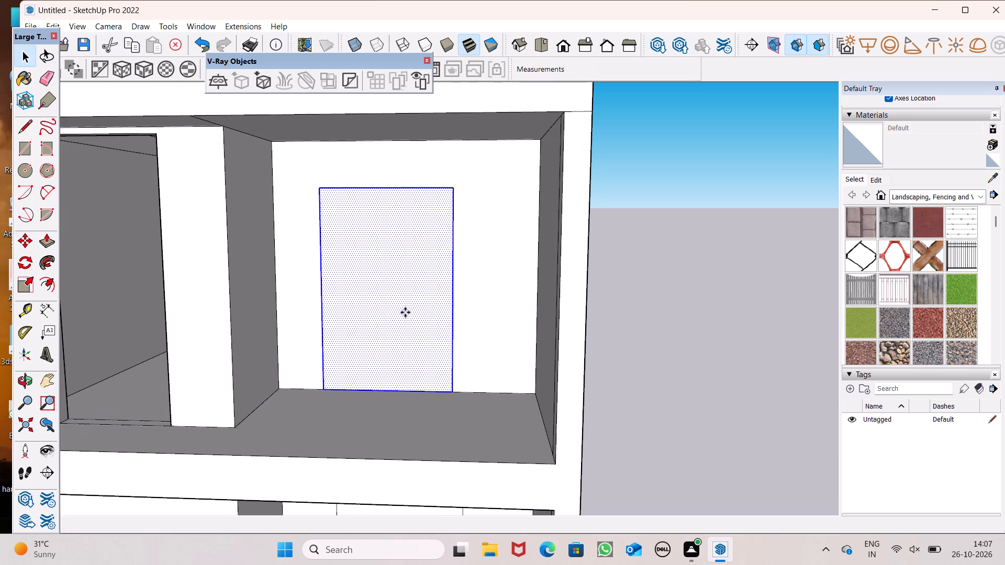
key("Return")
scroll(459, 369, "up", 6)
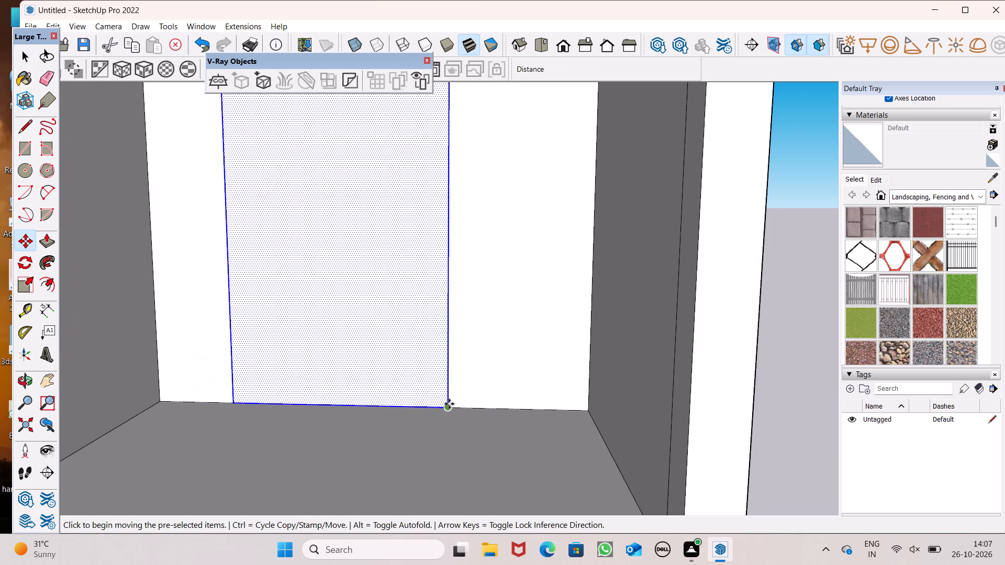
left_click_drag(449, 404, 459, 413)
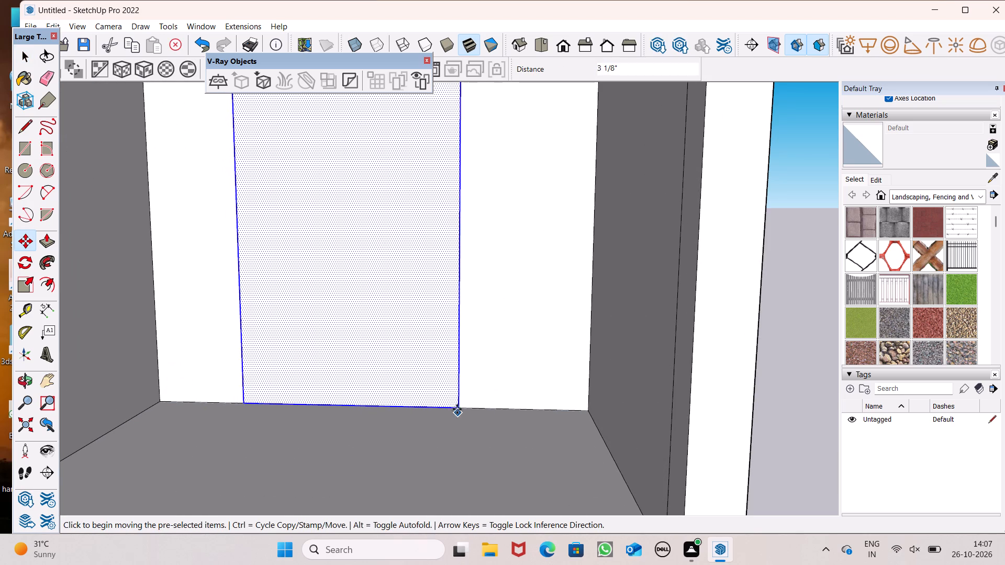
scroll(488, 355, "down", 12)
key("space")
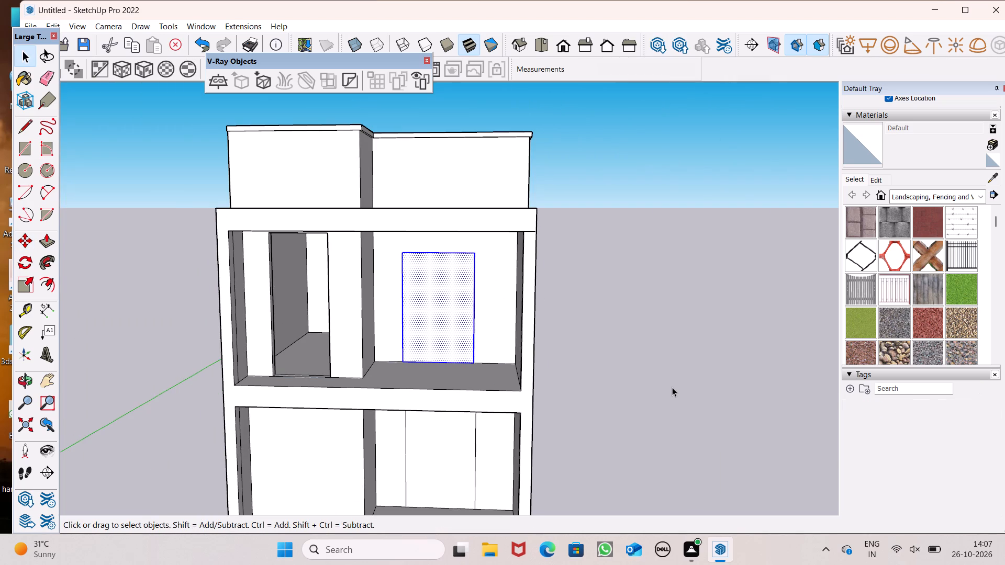
left_click(670, 383)
Push/Pull the recessed room's upper-storey door face inward 6" through the wall to cut the doorway opening.
scroll(526, 301, "up", 1)
middle_click_drag(519, 327, 524, 299)
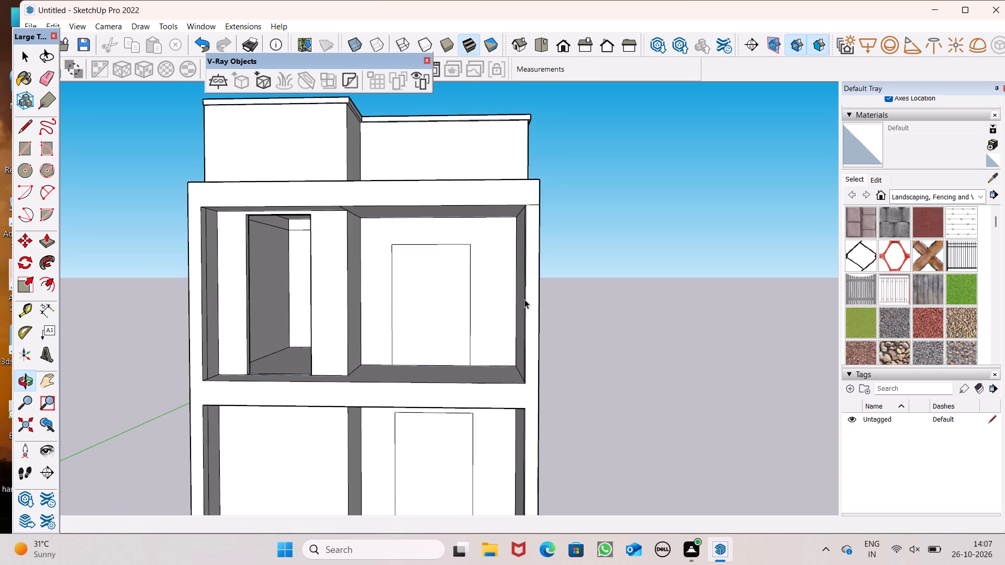
scroll(426, 302, "up", 1)
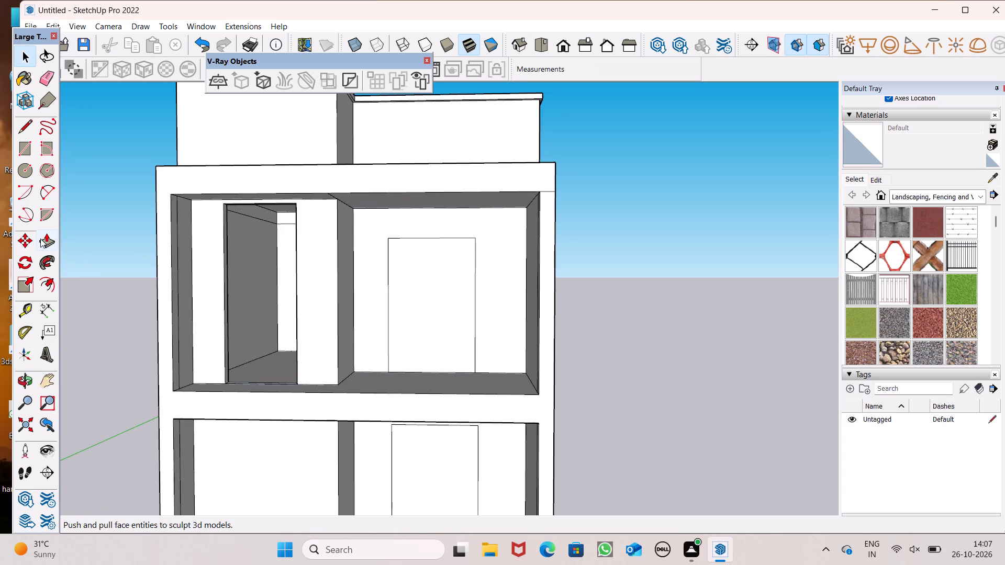
left_click(40, 239)
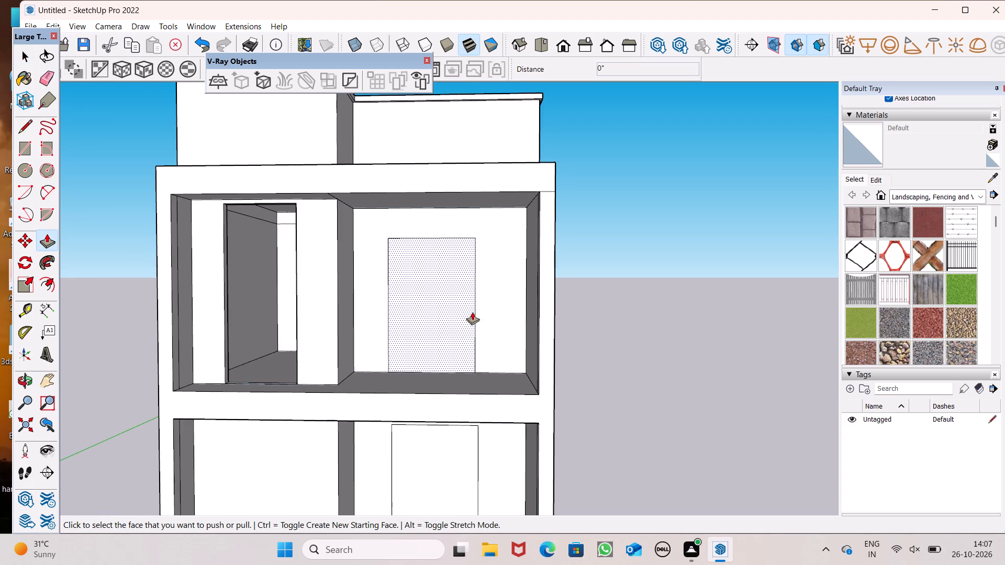
scroll(459, 297, "up", 5)
left_click_drag(386, 411, 395, 388)
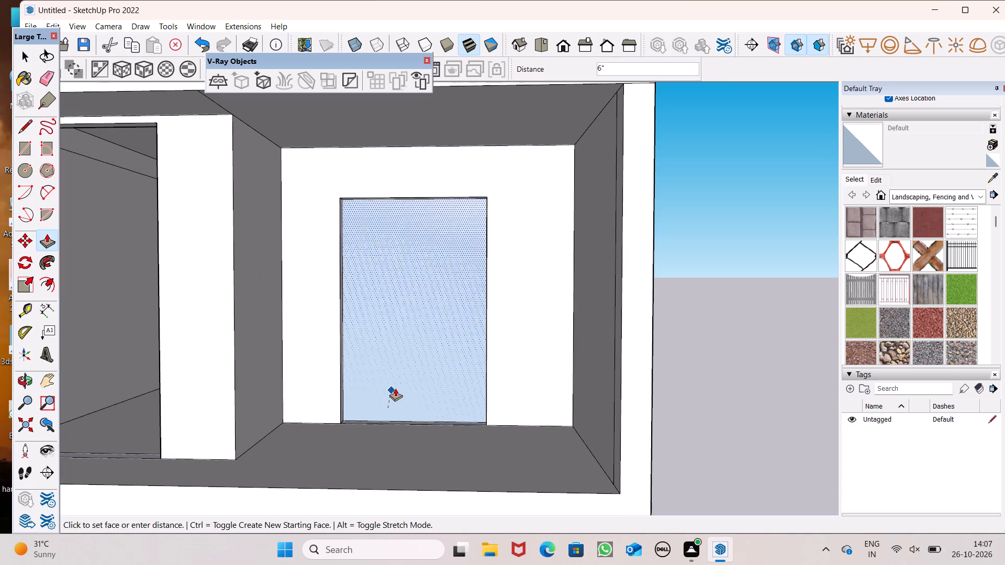
left_click_drag(395, 388, 414, 381)
Push/Pull the recessed room's ground-storey door face inward 6" through the wall to cut the doorway opening.
scroll(427, 275, "down", 9)
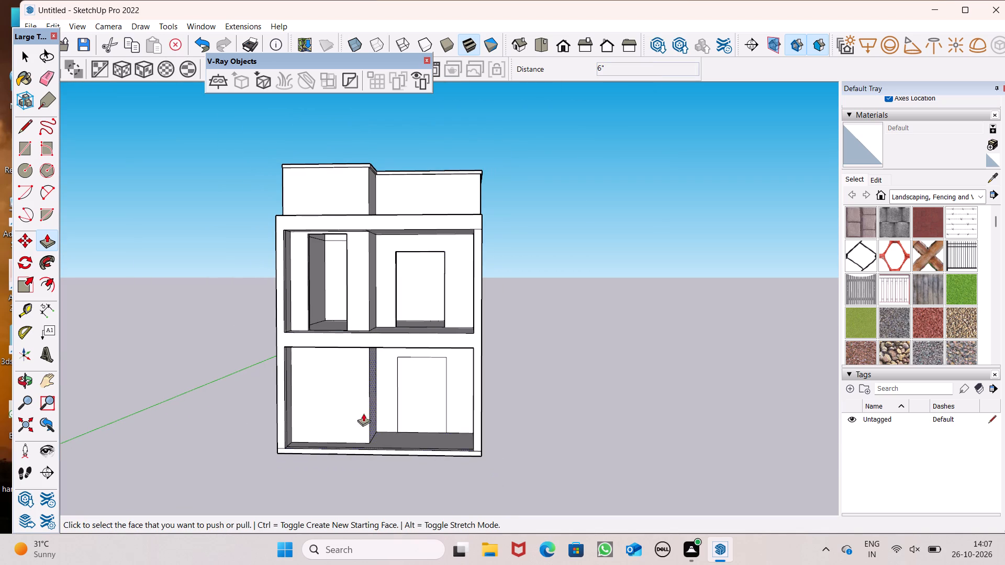
scroll(362, 377, "up", 5)
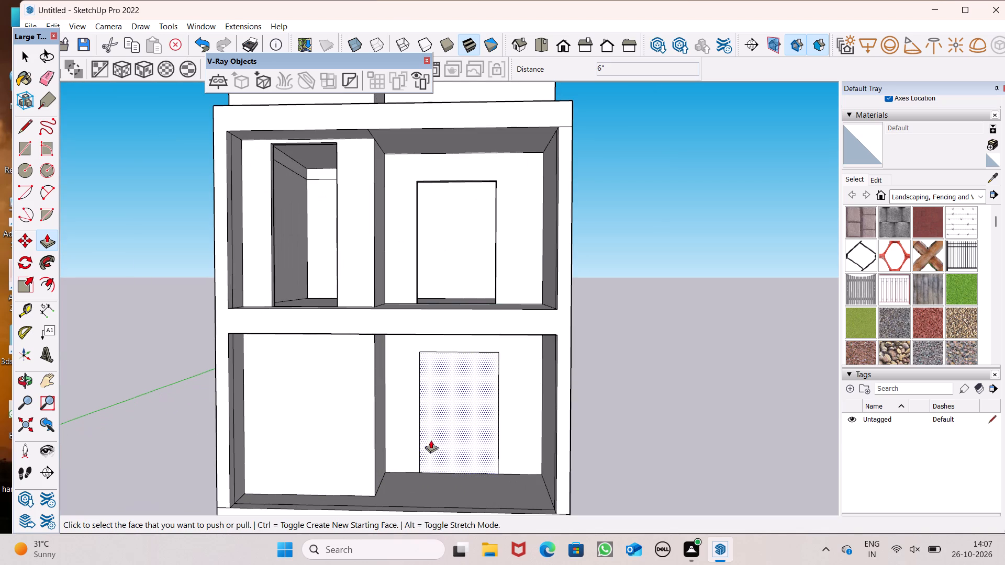
left_click_drag(438, 465, 475, 445)
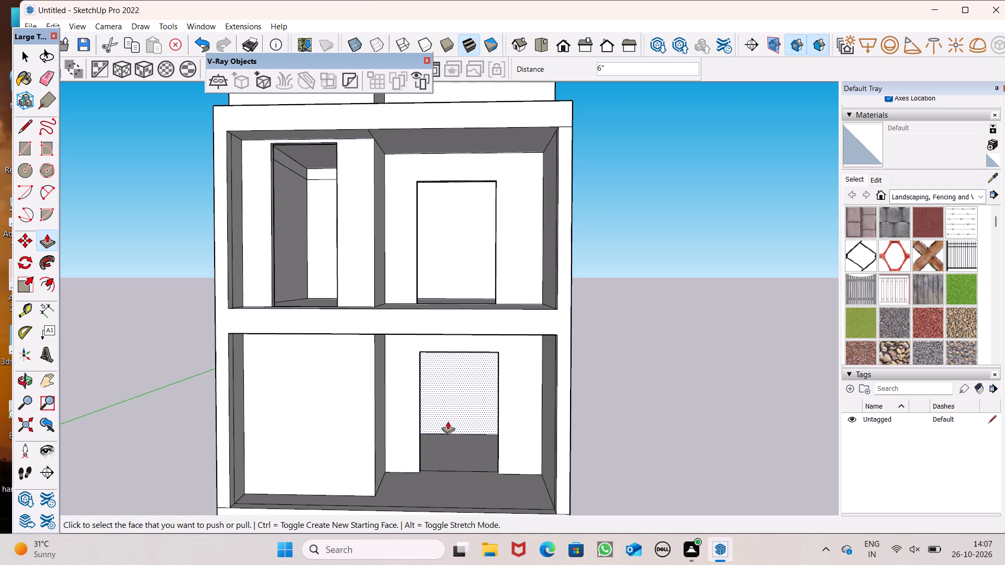
key("space")
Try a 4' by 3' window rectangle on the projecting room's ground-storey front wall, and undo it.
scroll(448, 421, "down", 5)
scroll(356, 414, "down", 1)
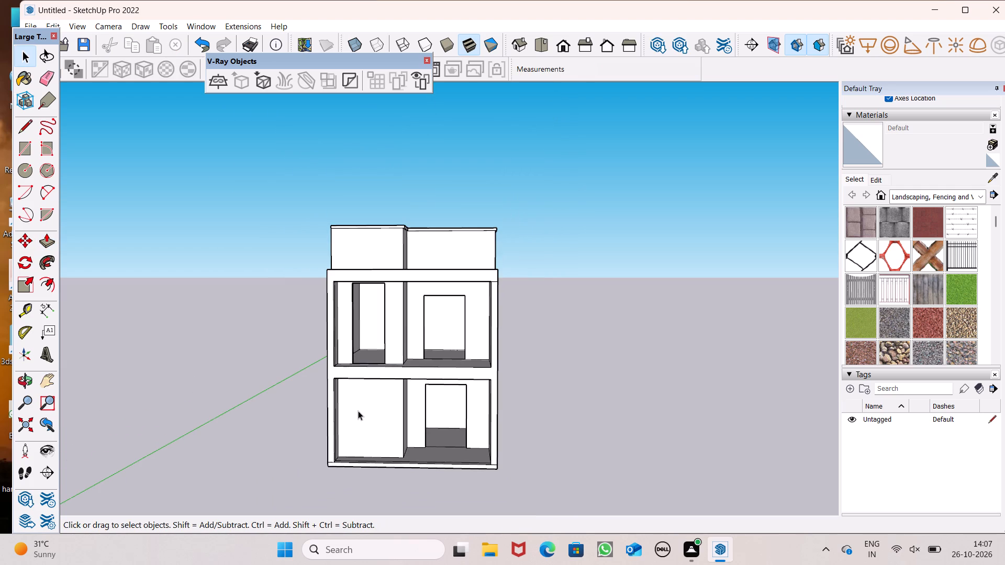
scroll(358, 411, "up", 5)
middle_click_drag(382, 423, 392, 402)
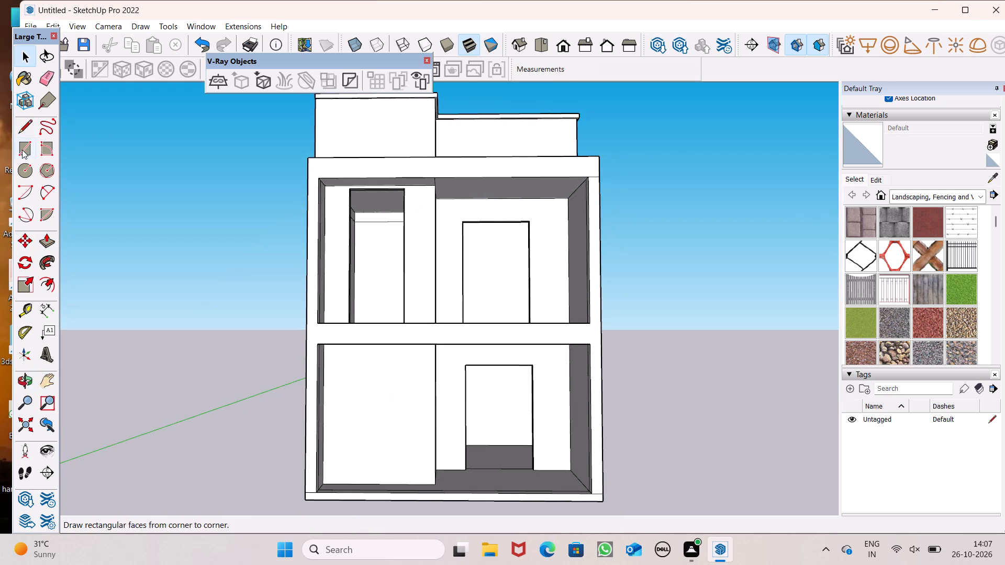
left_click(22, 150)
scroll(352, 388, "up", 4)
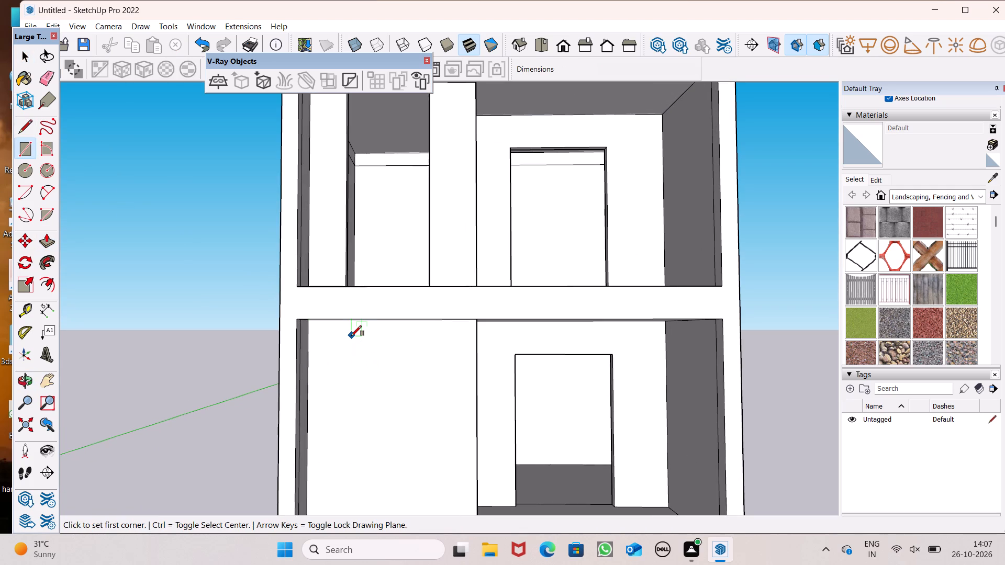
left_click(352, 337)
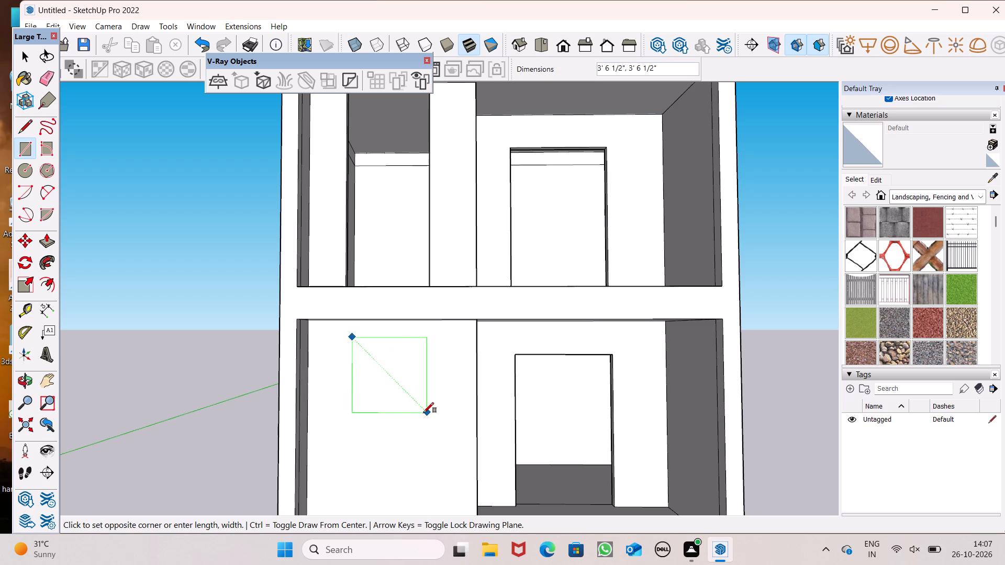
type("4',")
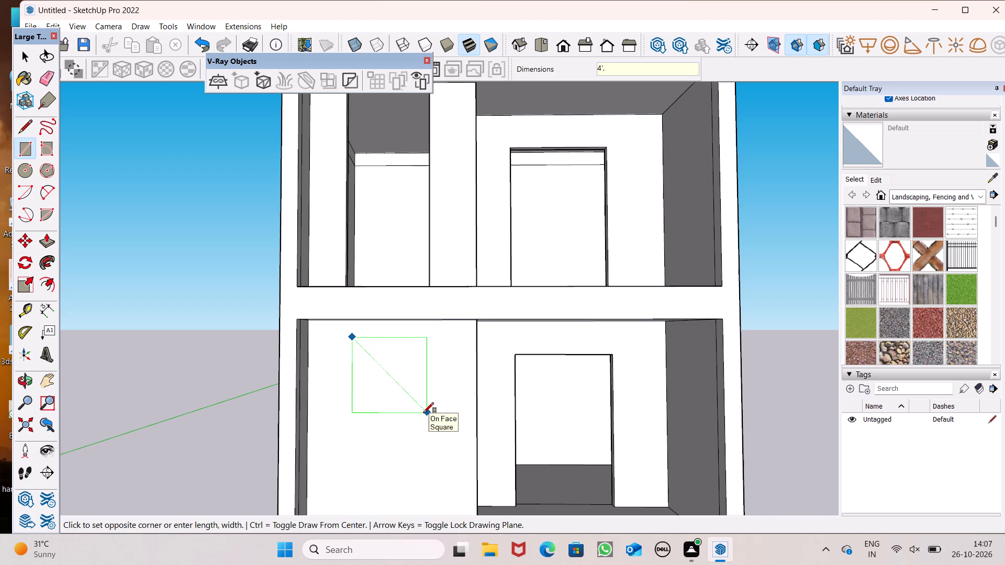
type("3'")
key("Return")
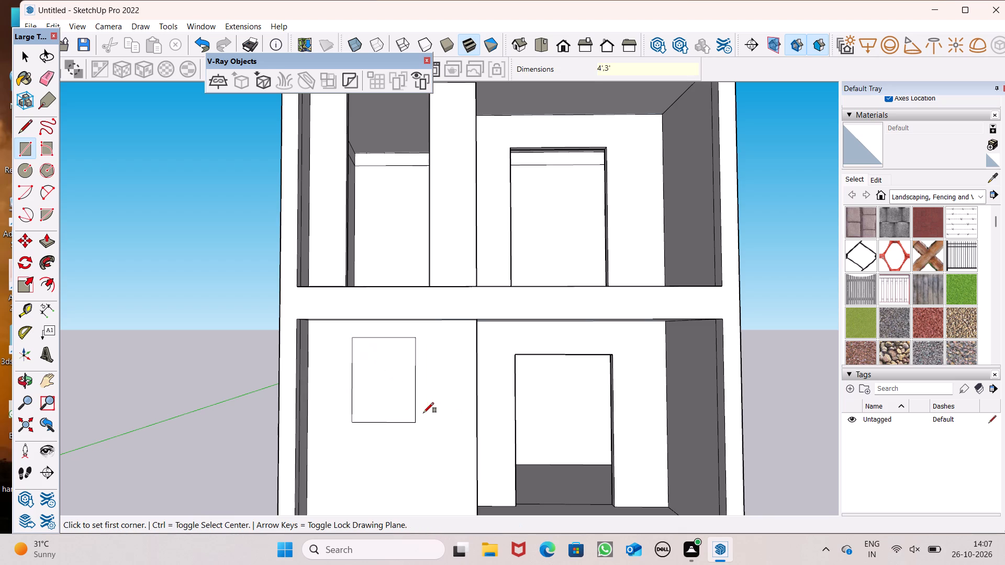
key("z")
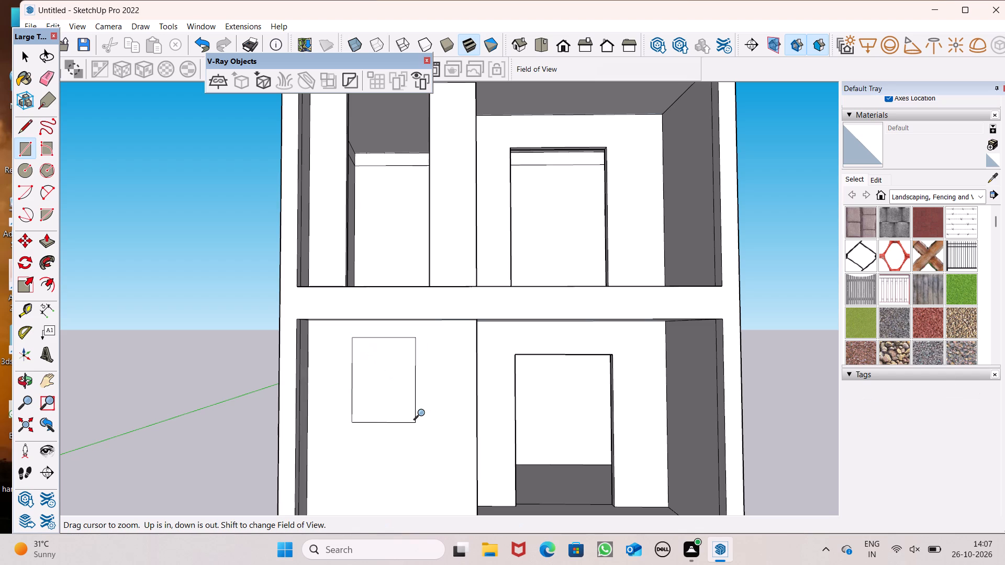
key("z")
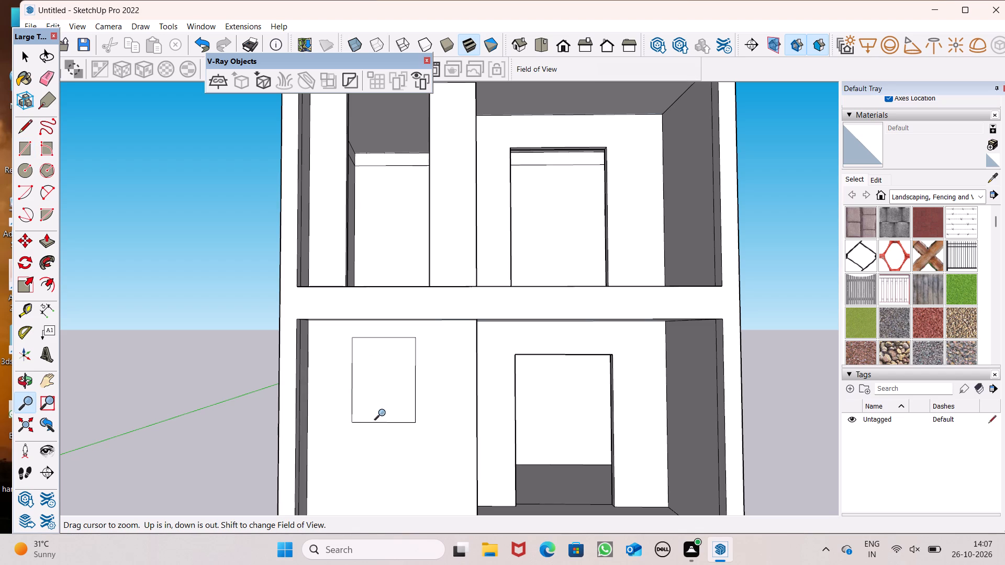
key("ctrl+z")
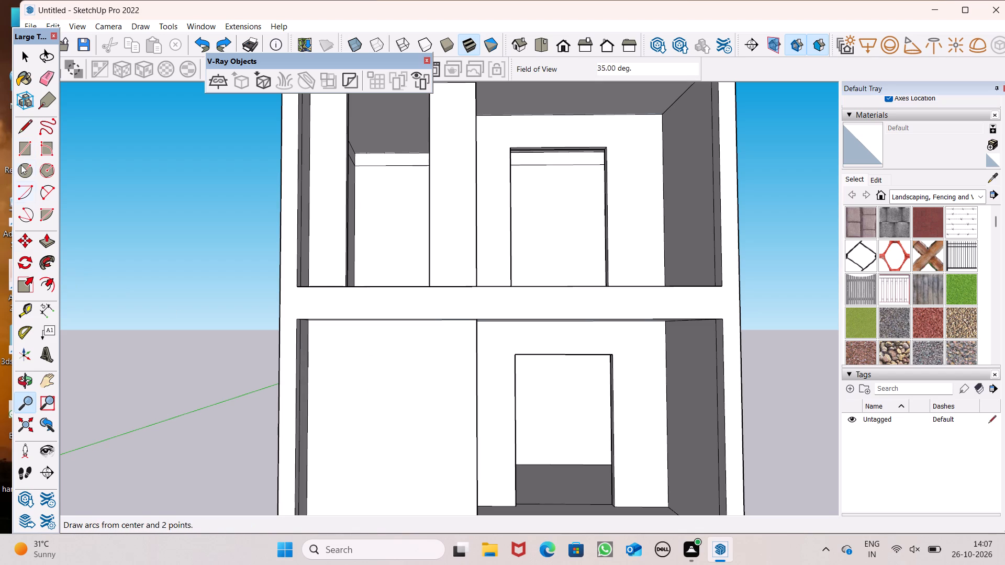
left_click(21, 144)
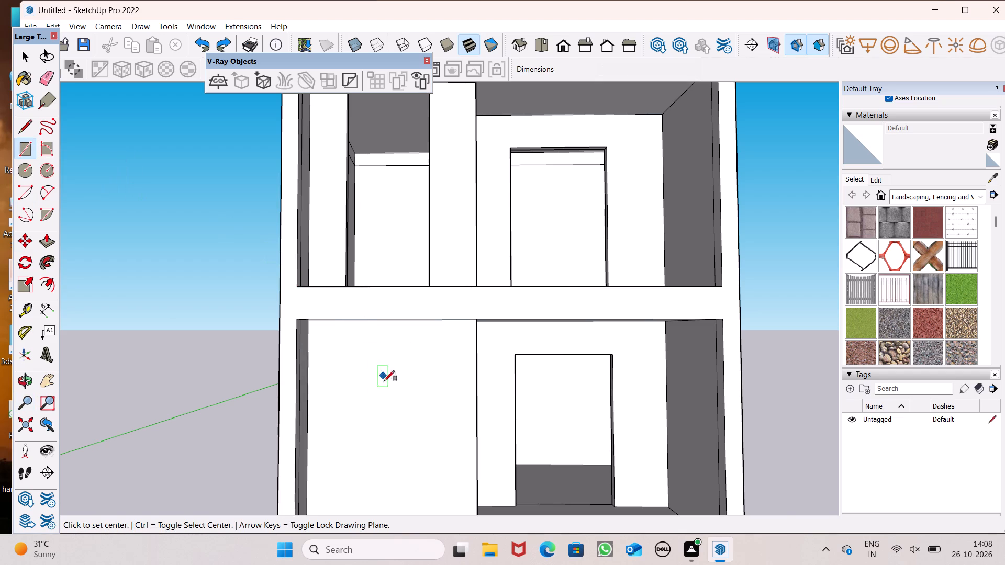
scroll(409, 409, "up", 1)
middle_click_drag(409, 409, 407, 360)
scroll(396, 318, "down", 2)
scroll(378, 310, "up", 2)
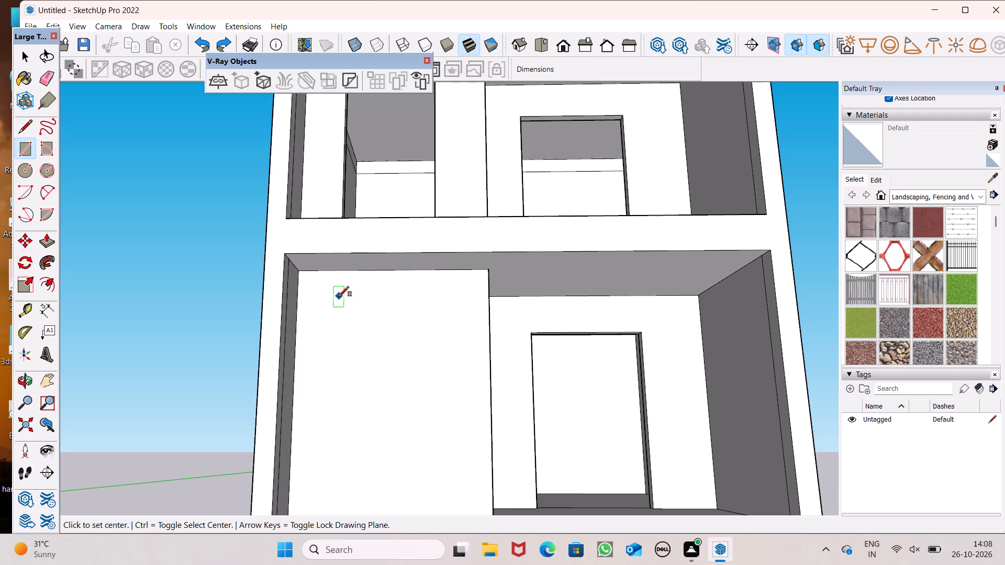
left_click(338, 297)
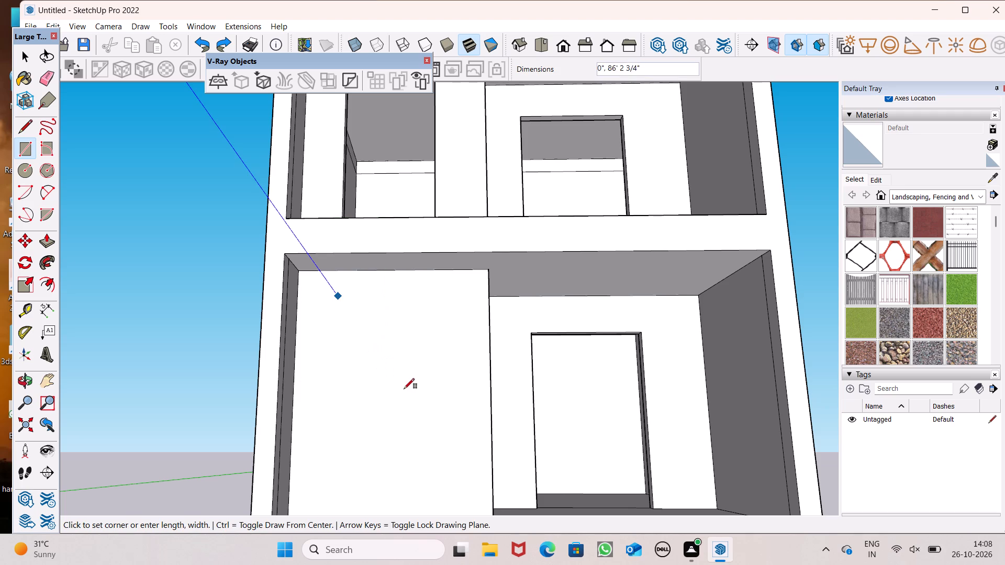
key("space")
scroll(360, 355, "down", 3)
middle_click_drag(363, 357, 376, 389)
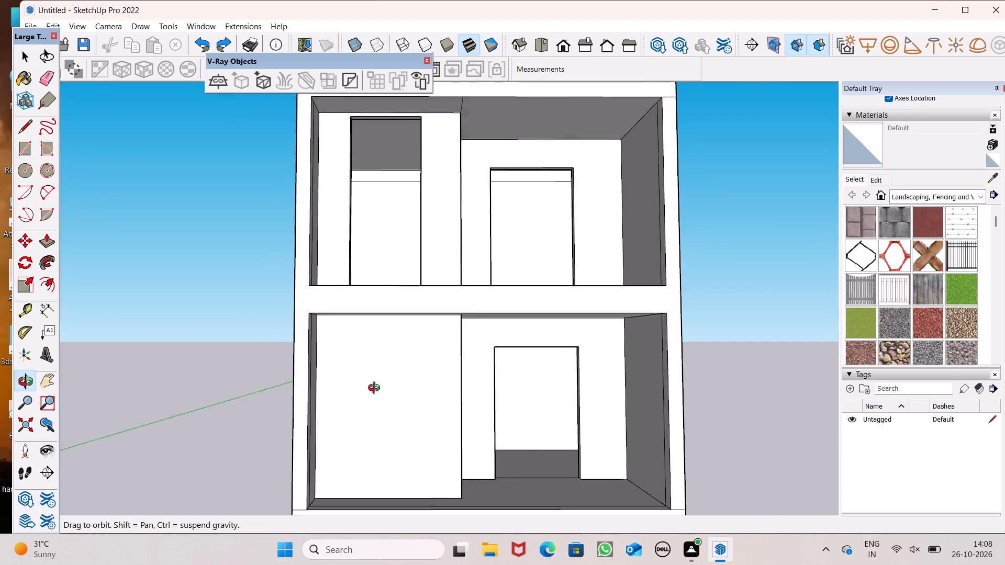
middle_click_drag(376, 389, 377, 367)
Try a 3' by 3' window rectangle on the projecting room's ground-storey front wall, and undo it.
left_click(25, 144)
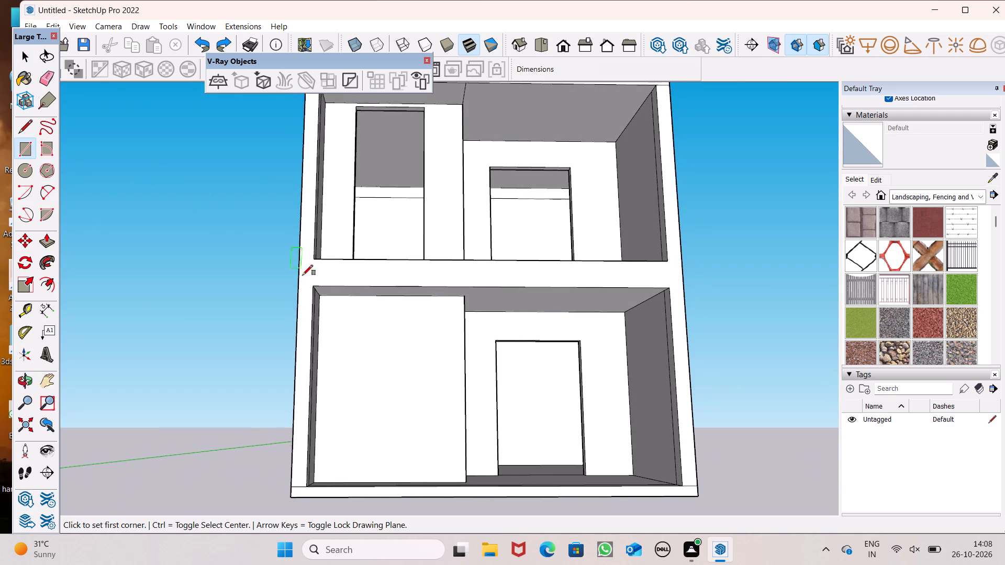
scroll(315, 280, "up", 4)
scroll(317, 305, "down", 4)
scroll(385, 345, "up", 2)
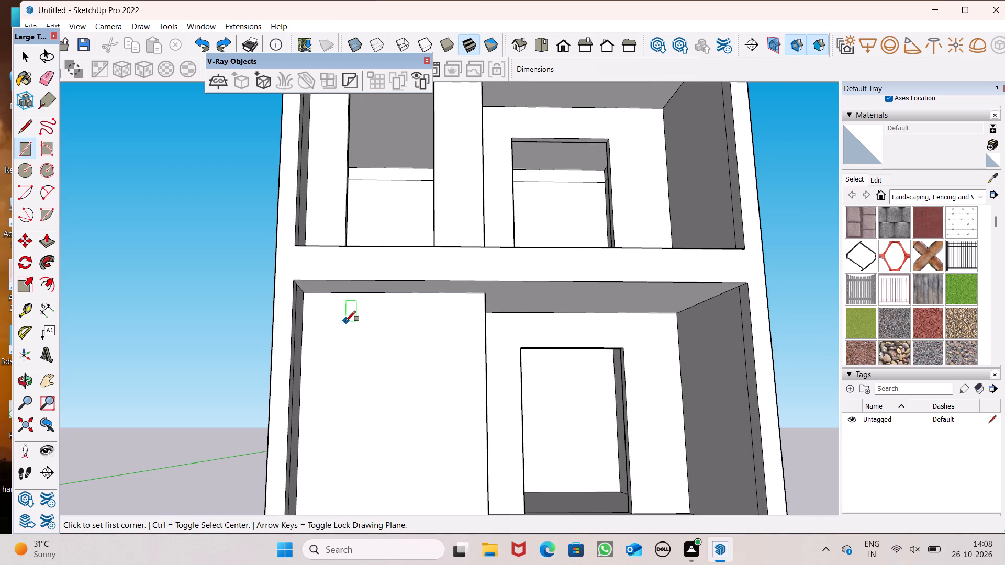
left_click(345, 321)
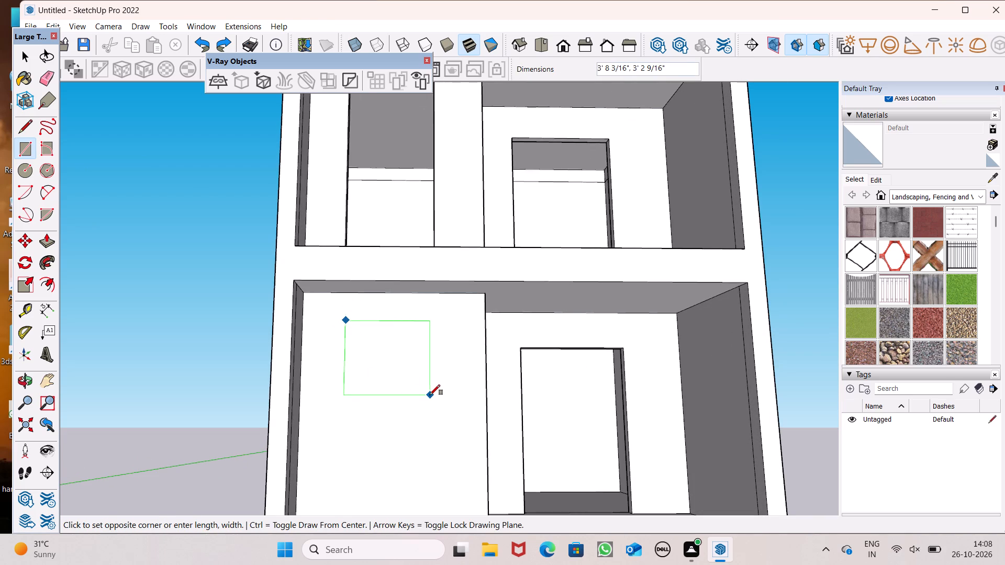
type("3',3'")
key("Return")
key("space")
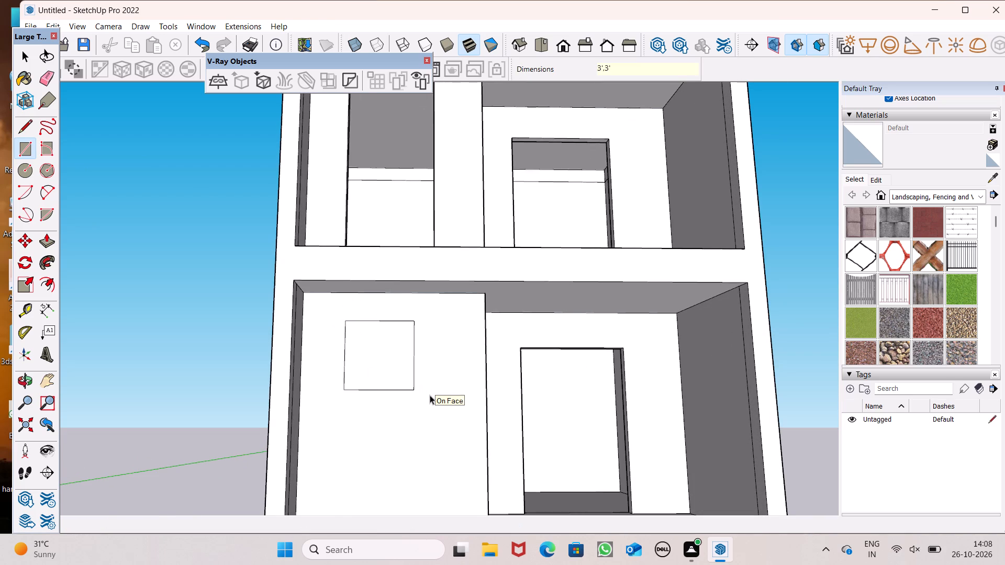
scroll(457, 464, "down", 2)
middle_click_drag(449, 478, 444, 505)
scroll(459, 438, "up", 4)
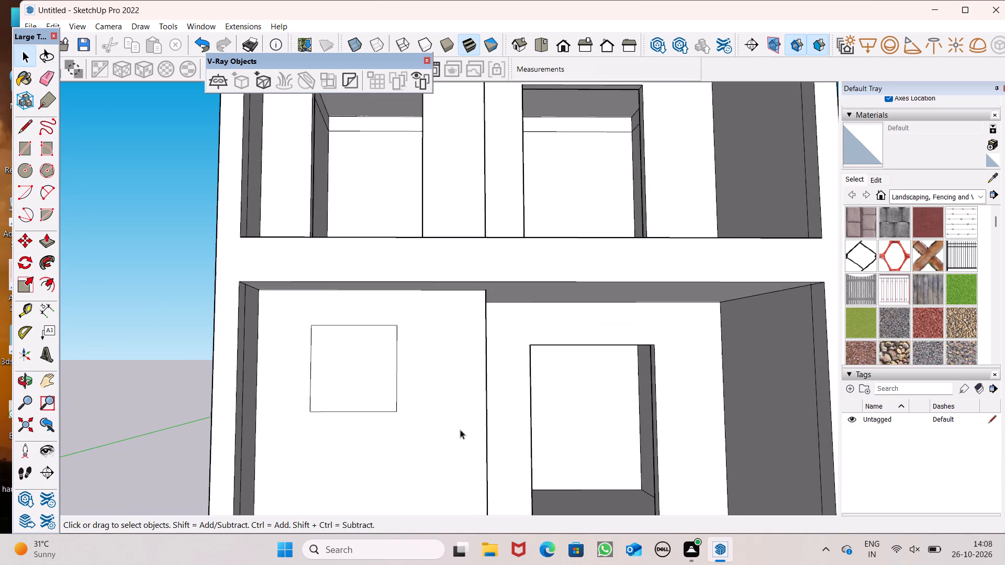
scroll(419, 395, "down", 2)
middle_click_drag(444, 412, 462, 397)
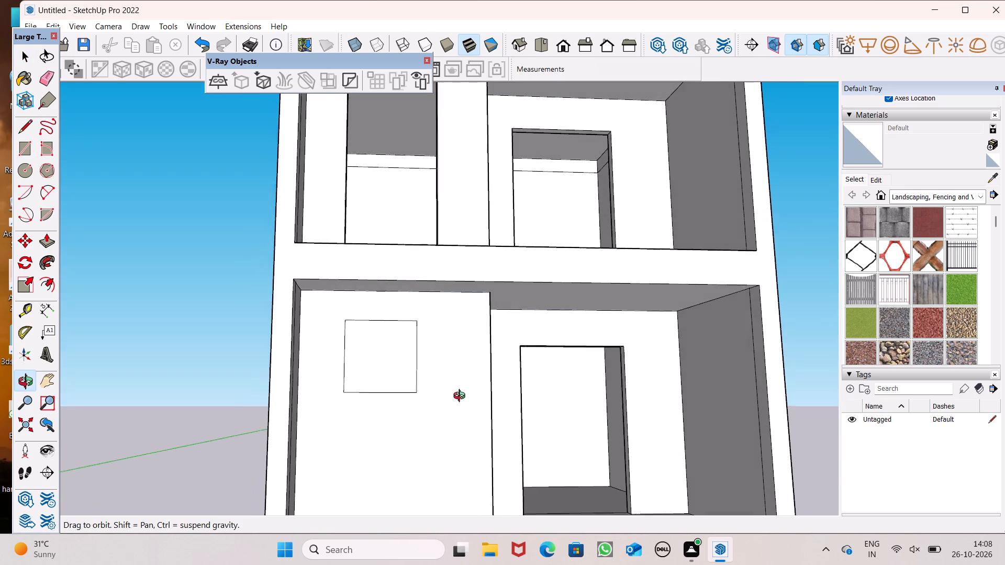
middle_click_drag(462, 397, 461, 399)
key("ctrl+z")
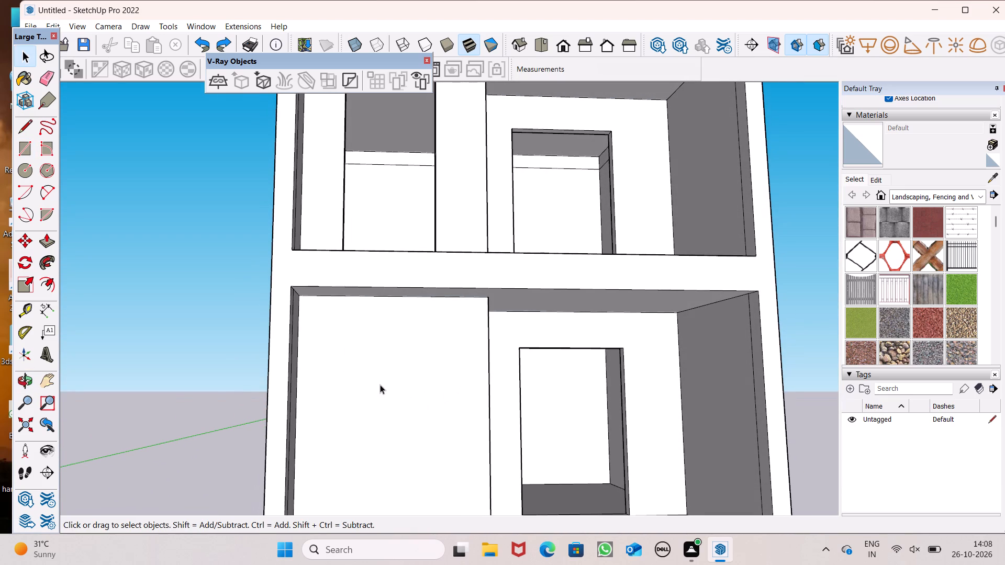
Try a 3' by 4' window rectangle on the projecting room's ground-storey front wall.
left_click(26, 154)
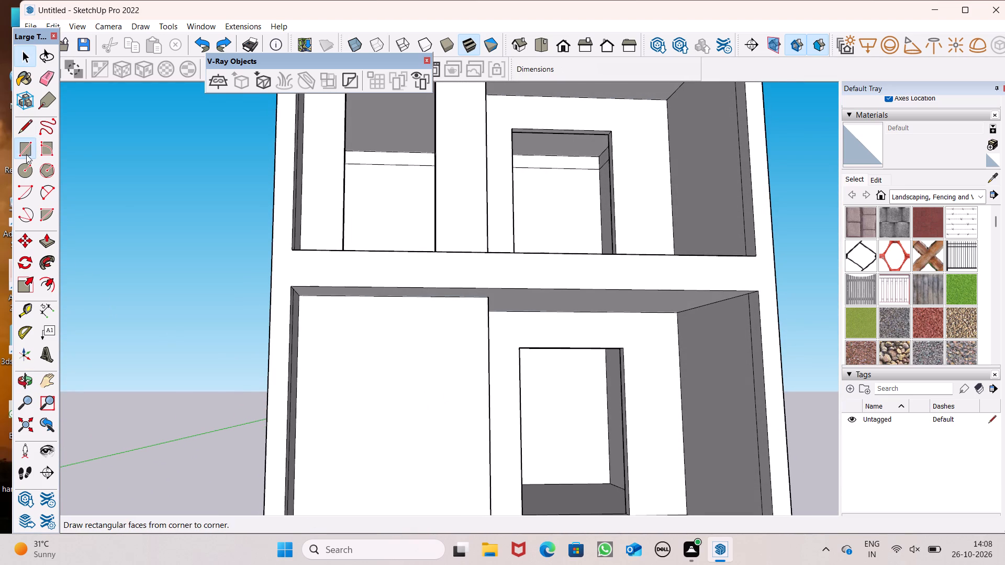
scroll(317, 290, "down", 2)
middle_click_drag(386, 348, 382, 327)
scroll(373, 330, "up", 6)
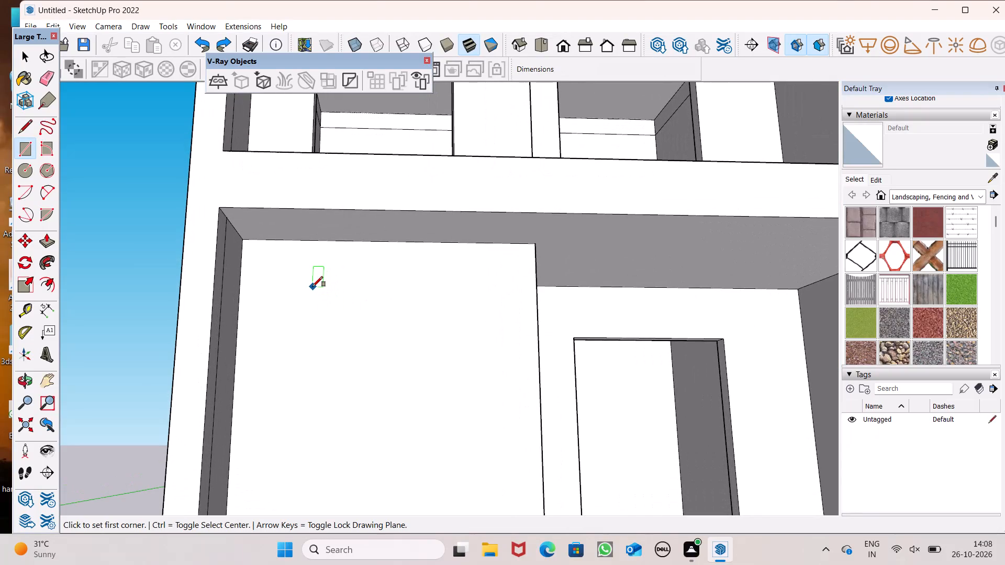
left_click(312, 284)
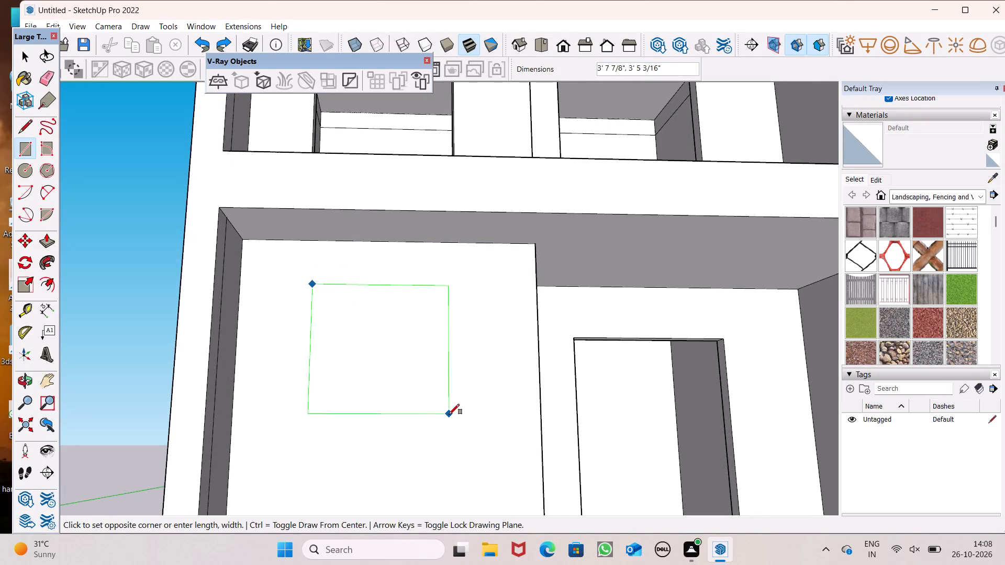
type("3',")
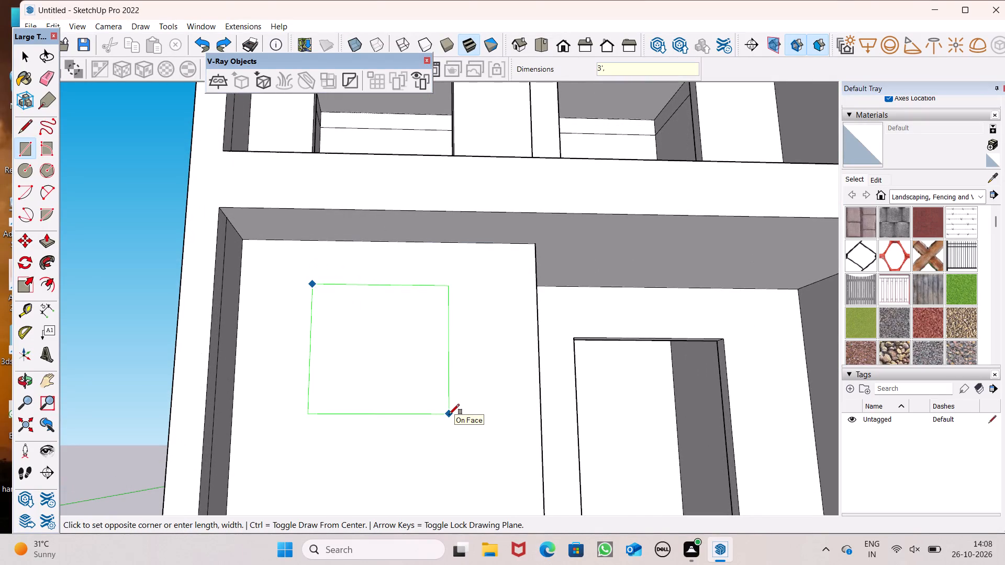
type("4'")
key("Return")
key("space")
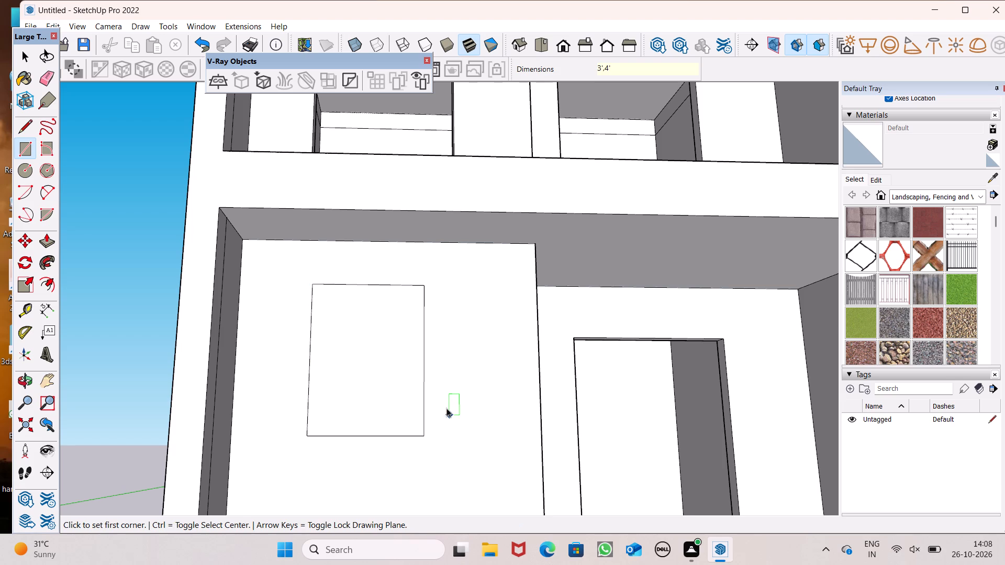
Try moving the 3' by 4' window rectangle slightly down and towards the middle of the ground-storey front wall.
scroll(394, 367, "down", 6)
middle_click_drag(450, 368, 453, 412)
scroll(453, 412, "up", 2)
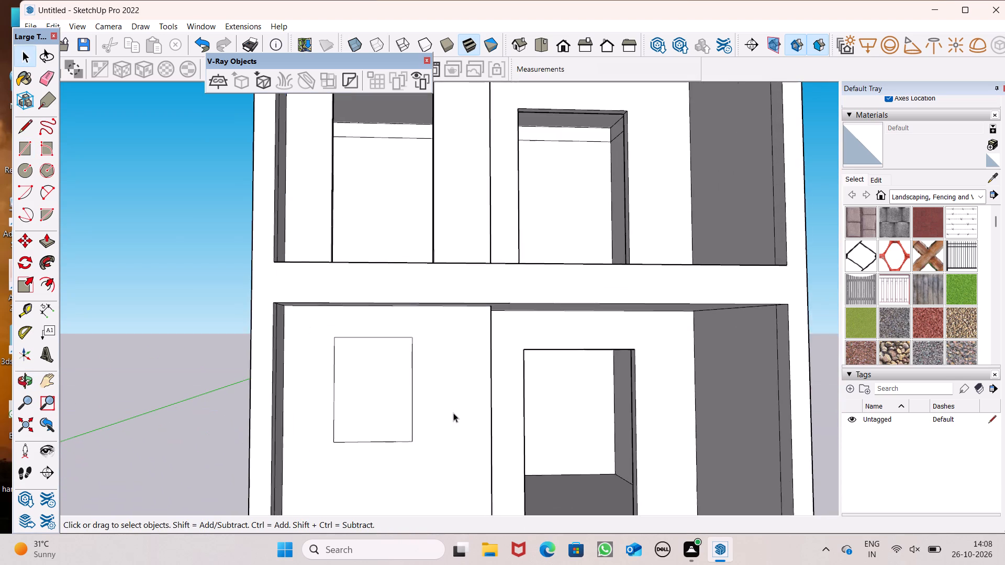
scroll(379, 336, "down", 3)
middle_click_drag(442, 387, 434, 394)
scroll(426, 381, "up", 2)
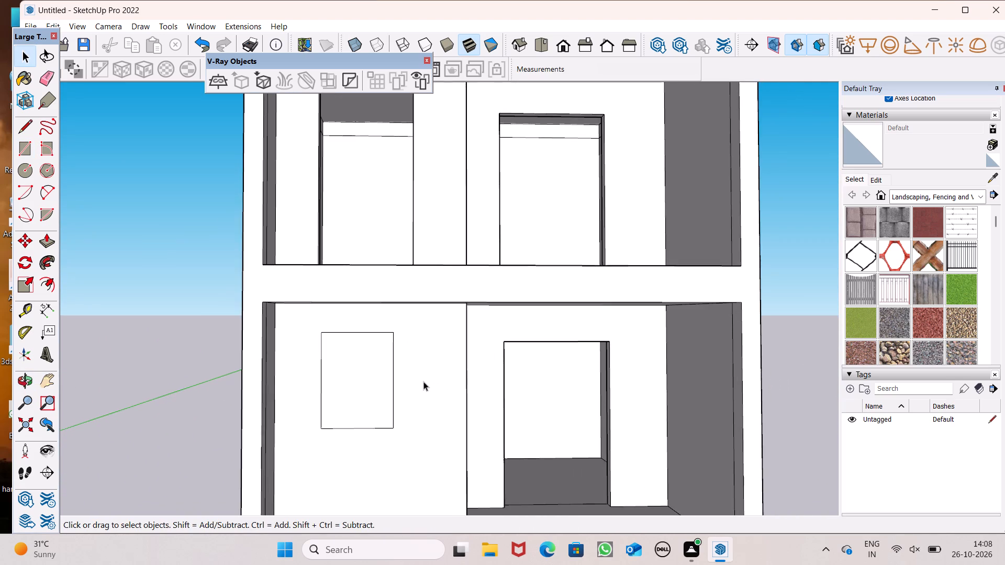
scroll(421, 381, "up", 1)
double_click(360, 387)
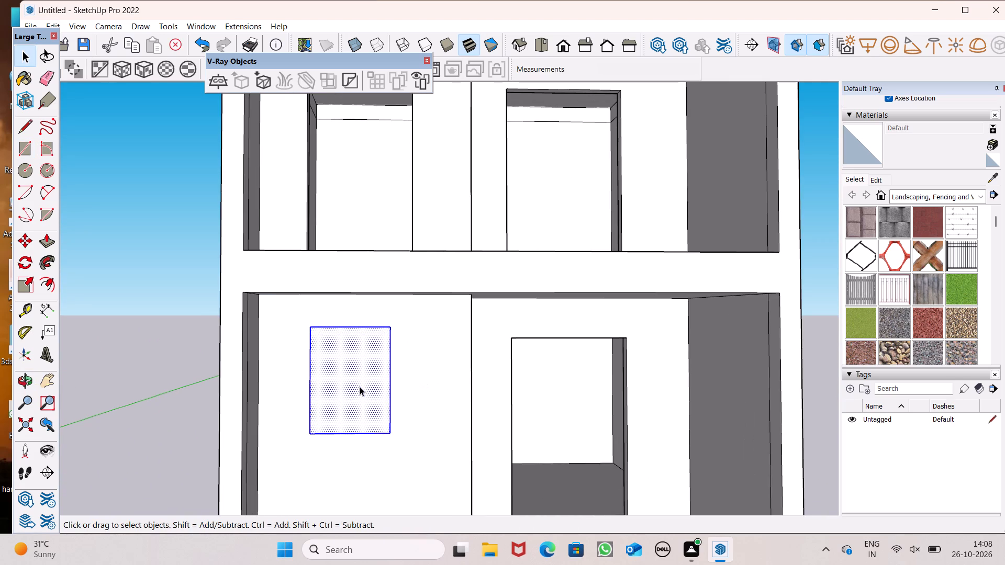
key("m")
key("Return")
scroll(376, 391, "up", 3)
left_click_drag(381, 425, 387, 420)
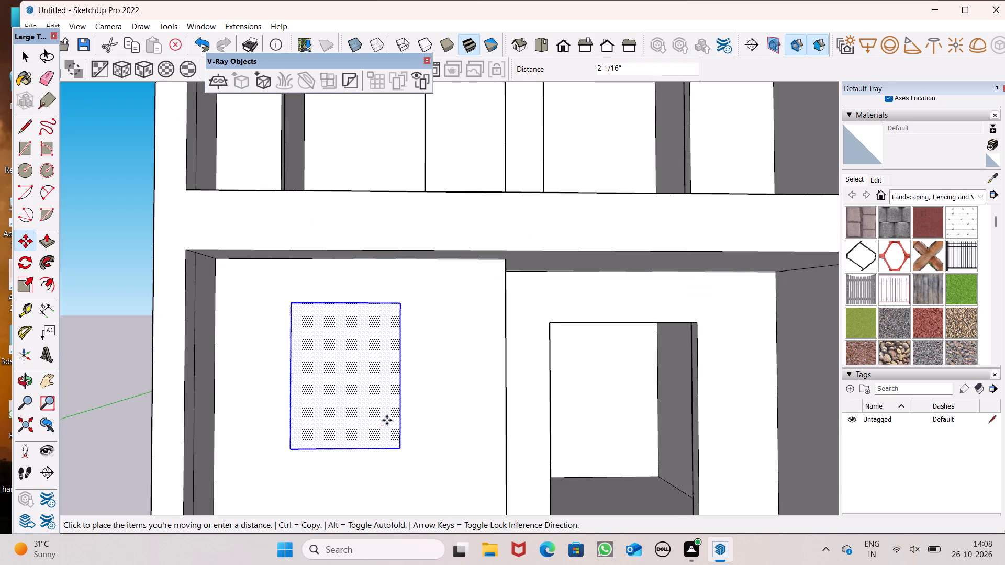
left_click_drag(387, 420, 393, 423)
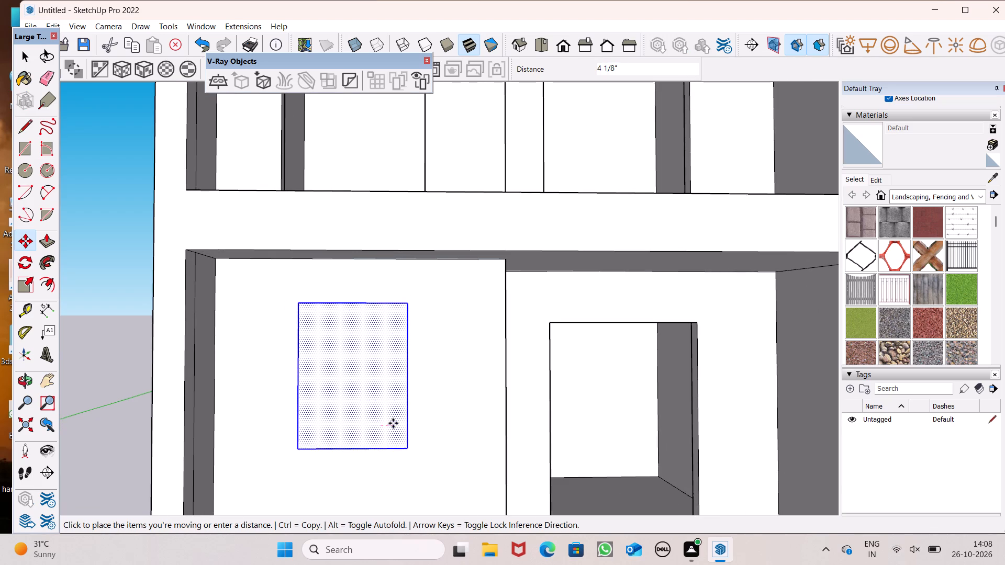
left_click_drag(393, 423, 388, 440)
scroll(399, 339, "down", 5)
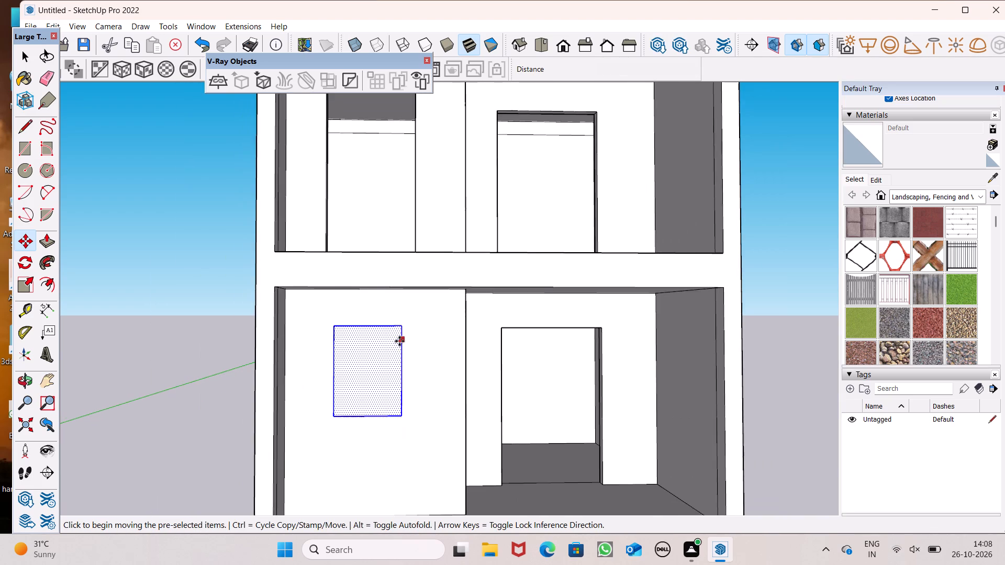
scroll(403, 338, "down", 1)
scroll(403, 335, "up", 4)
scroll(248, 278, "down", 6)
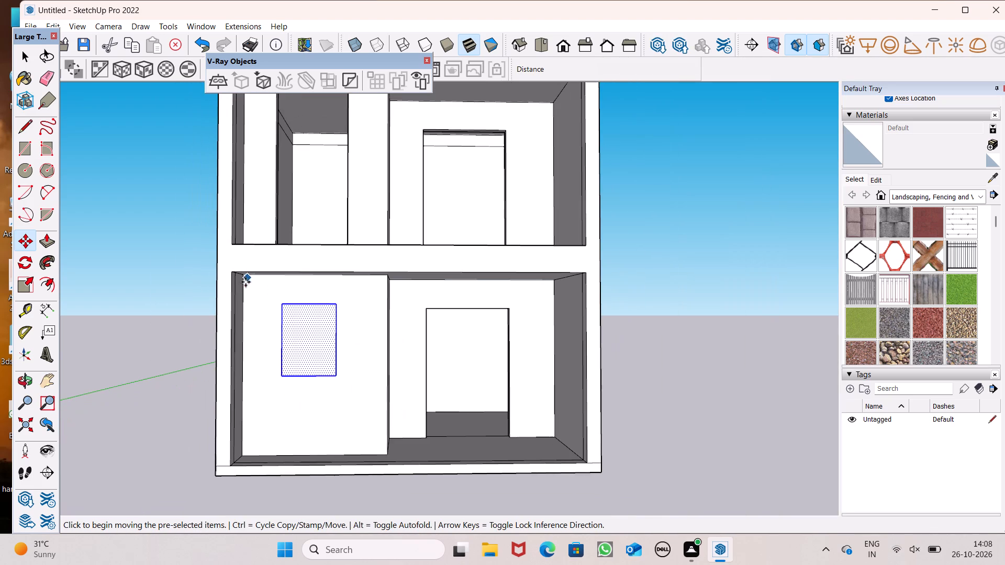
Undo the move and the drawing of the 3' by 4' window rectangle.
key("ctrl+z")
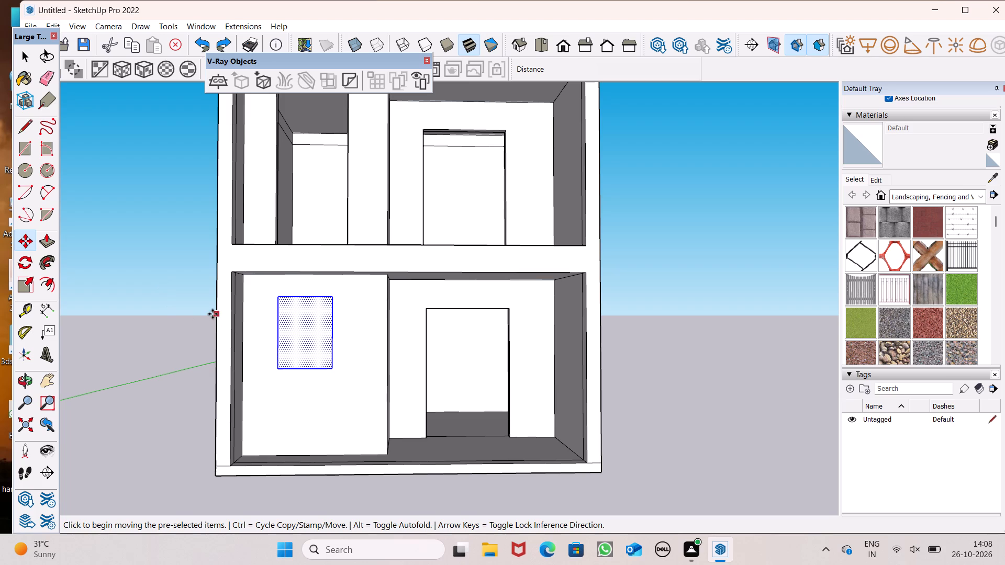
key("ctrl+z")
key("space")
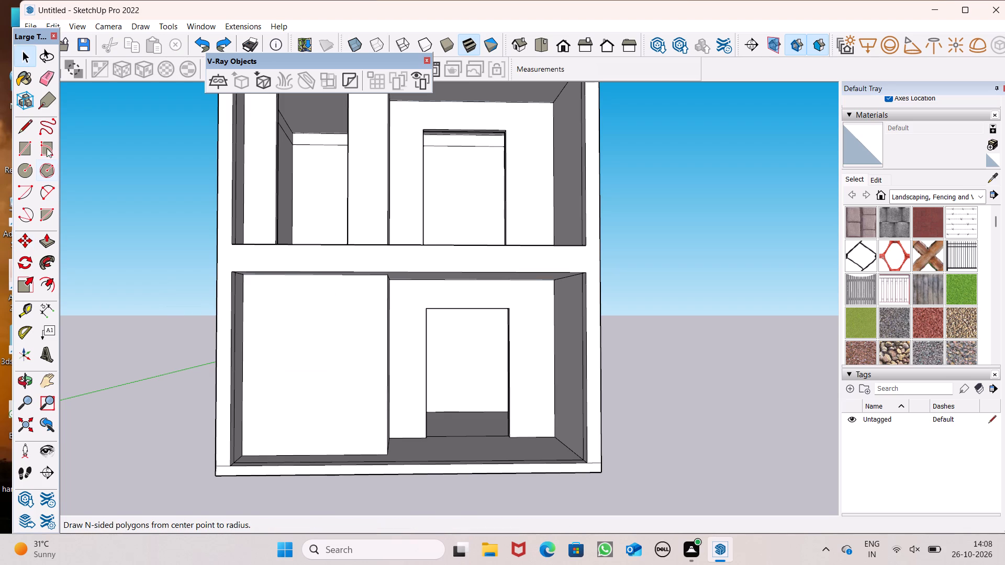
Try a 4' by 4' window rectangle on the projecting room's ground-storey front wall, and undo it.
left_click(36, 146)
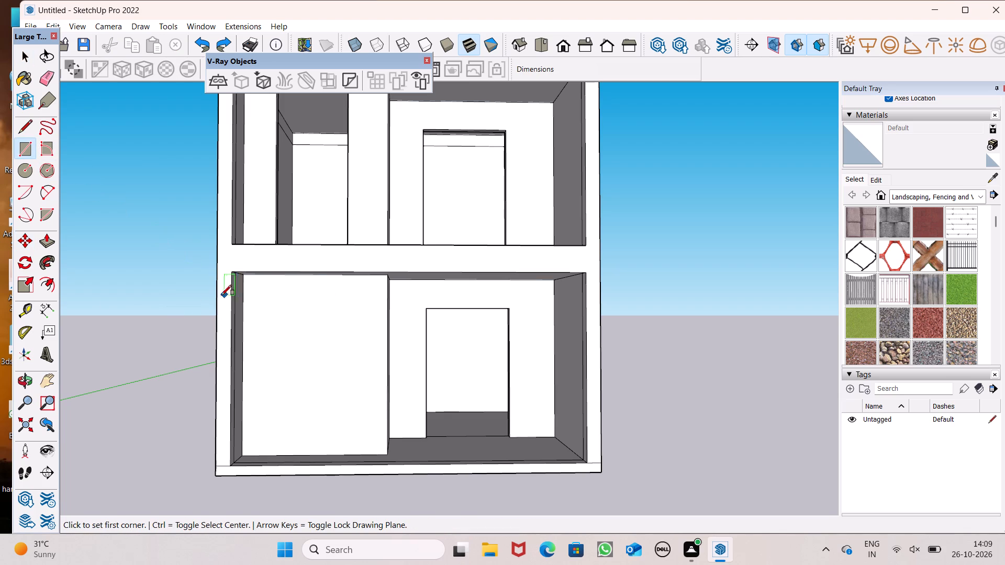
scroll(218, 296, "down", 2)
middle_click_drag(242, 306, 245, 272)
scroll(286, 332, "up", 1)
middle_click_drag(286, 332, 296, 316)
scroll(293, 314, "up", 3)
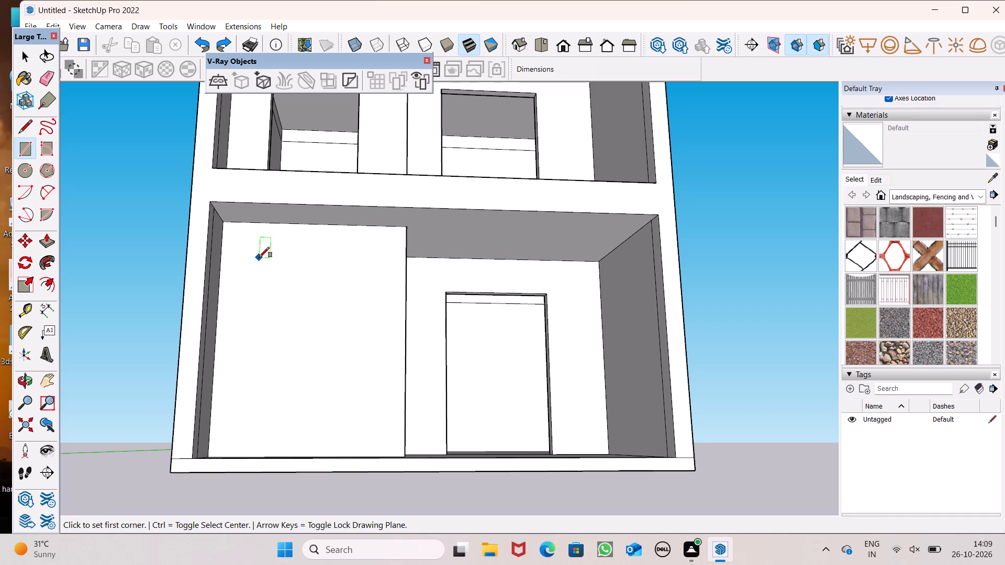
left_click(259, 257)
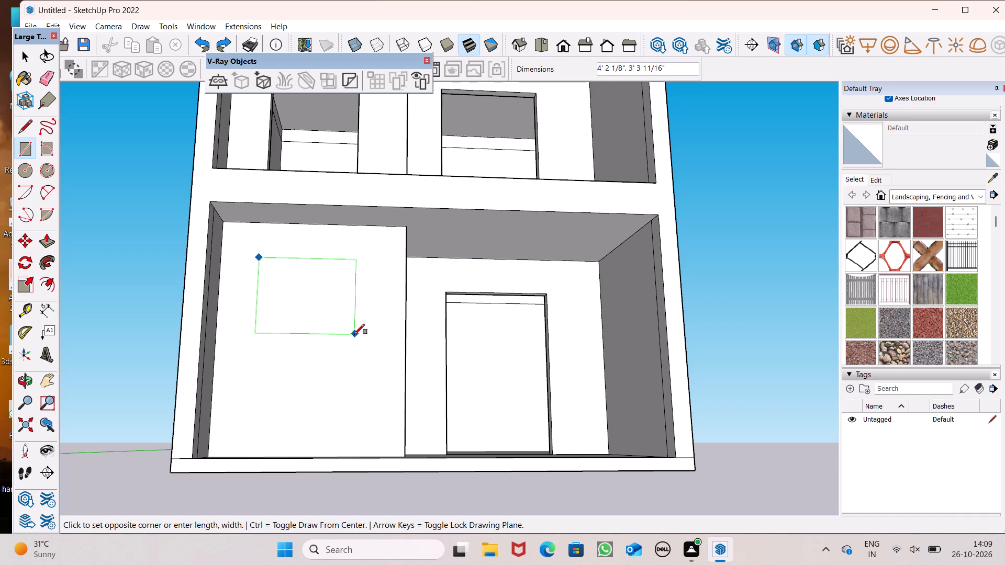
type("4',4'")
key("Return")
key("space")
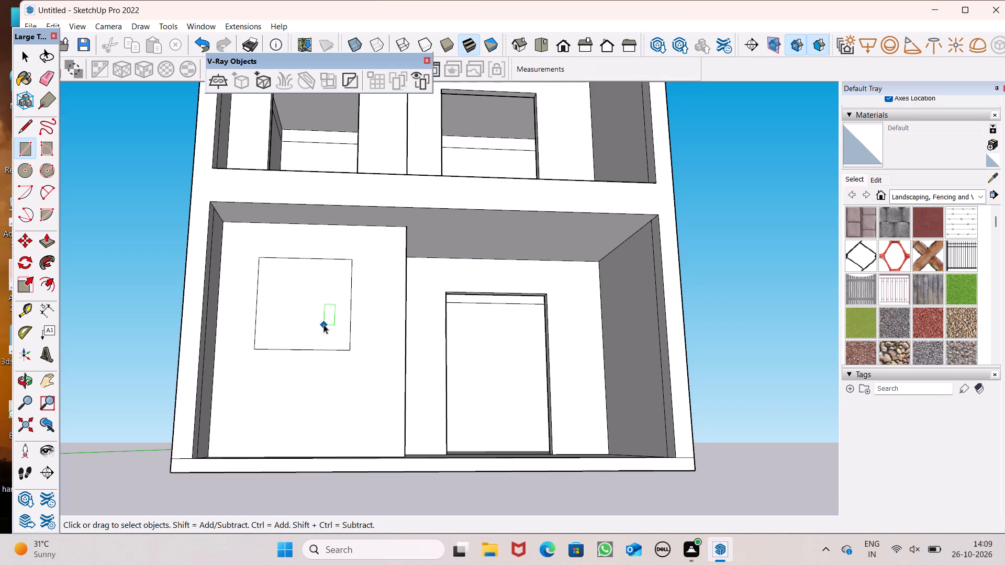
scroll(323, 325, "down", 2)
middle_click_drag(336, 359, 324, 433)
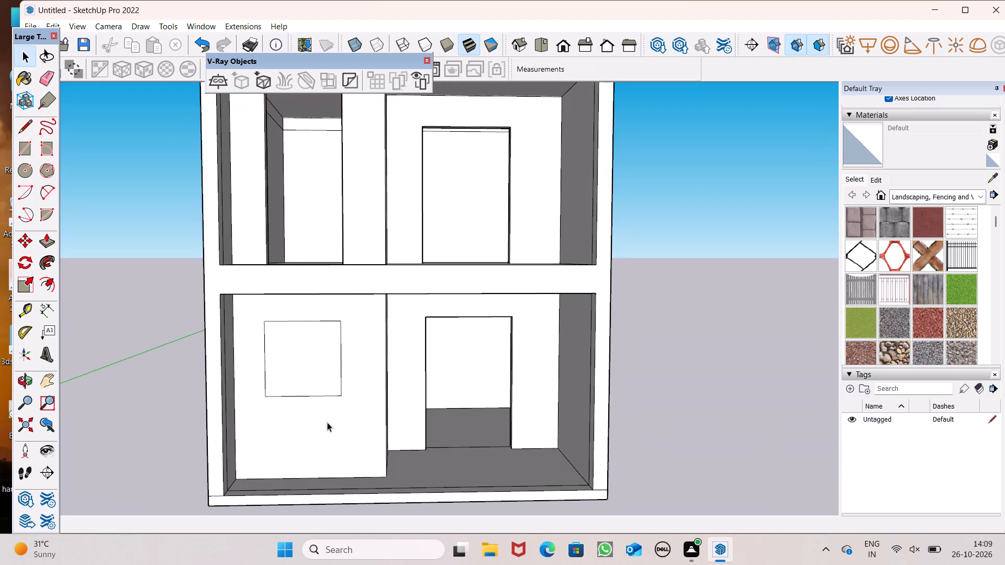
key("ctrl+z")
Draw a 3' by 3' window rectangle on the upper part of the projecting room's ground-storey front wall.
middle_click_drag(287, 352, 263, 274)
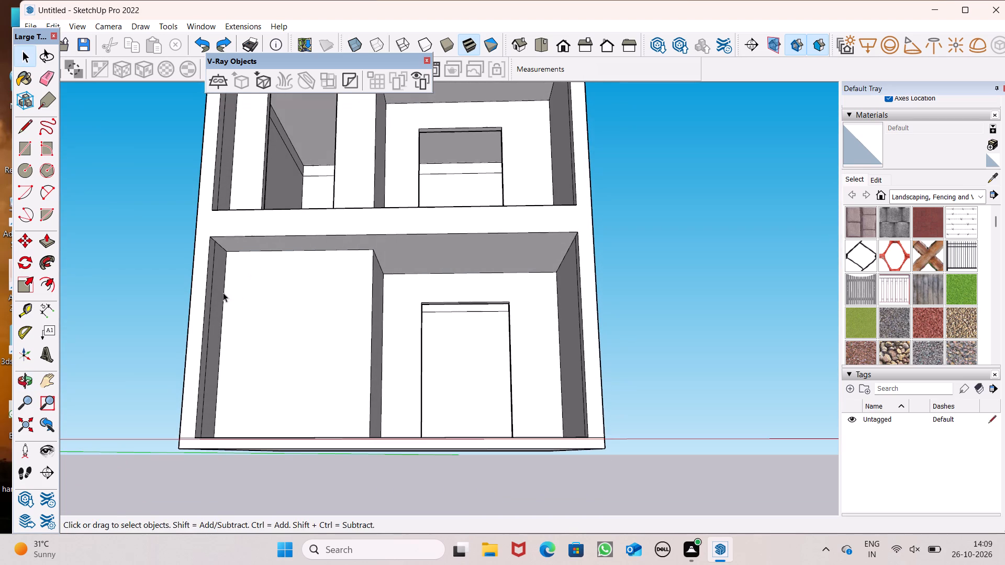
left_click(26, 149)
middle_click_drag(282, 306, 292, 306)
scroll(294, 302, "up", 3)
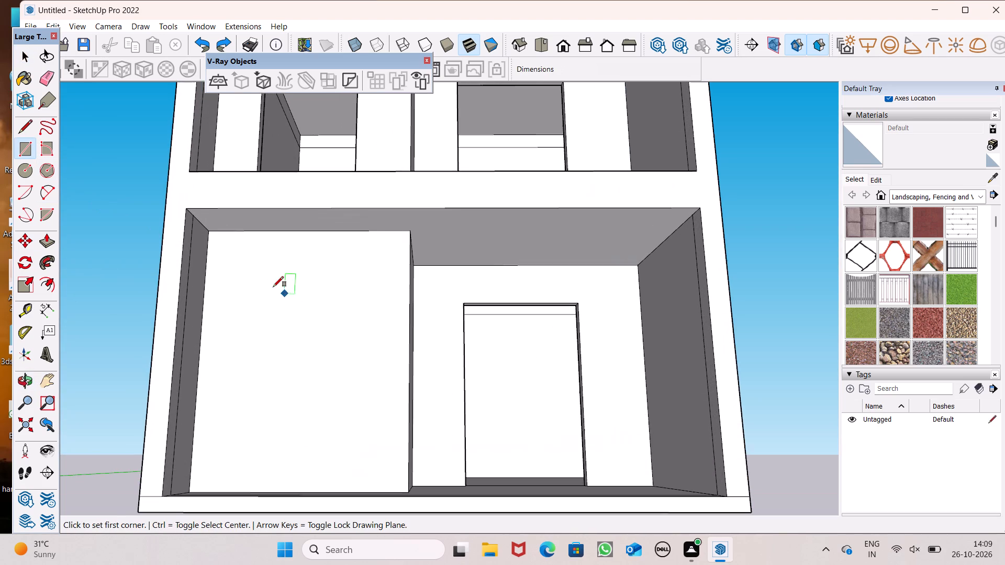
left_click(246, 270)
key("3")
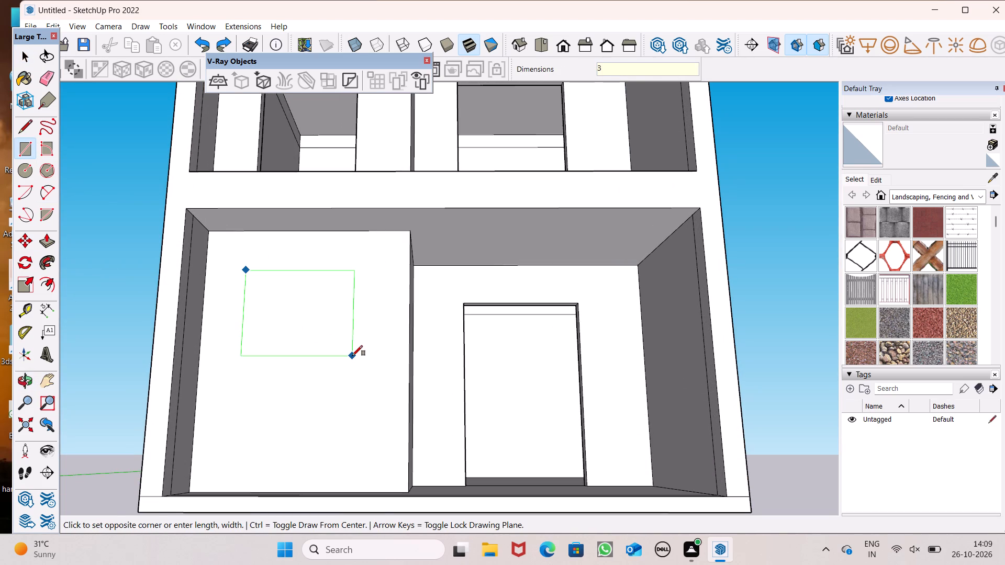
key("apostrophe")
key("comma")
key("3")
key("apostrophe")
key("Return")
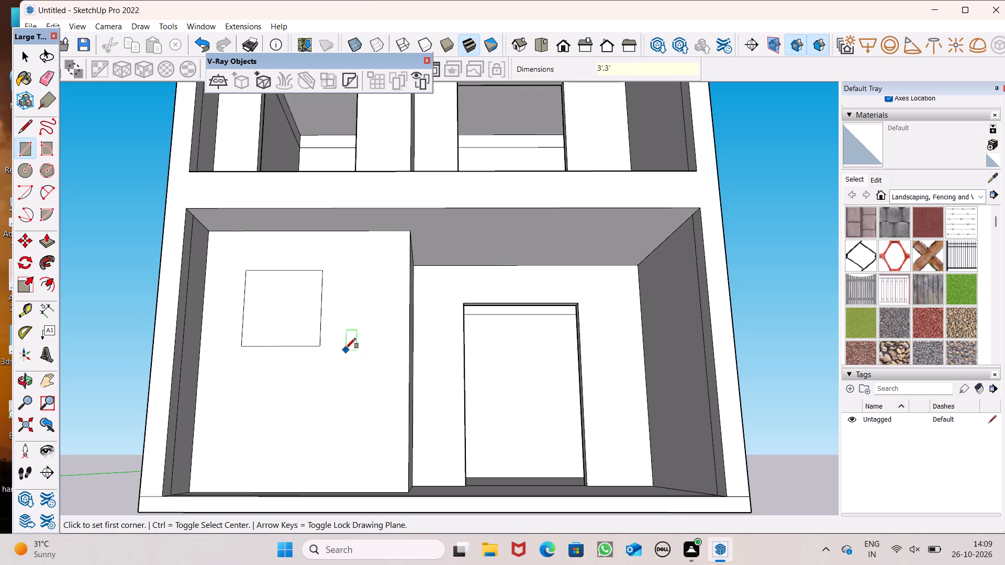
key("space")
Move the 3' by 3' window rectangle slightly down and towards the middle of the projecting room's ground-storey front wall.
scroll(300, 305, "down", 3)
middle_click_drag(338, 326, 339, 385)
scroll(334, 370, "up", 7)
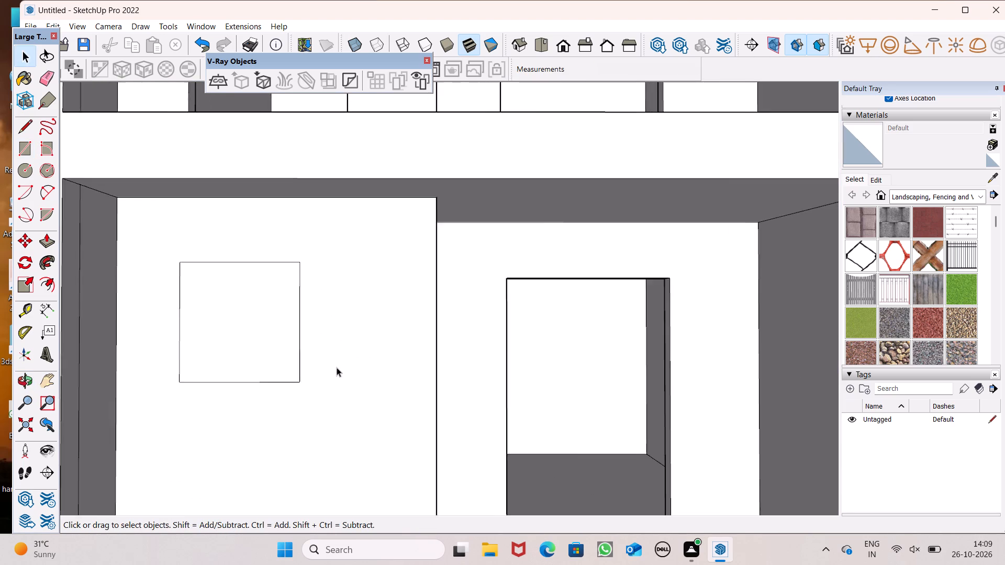
middle_click_drag(337, 367, 341, 356)
double_click(275, 345)
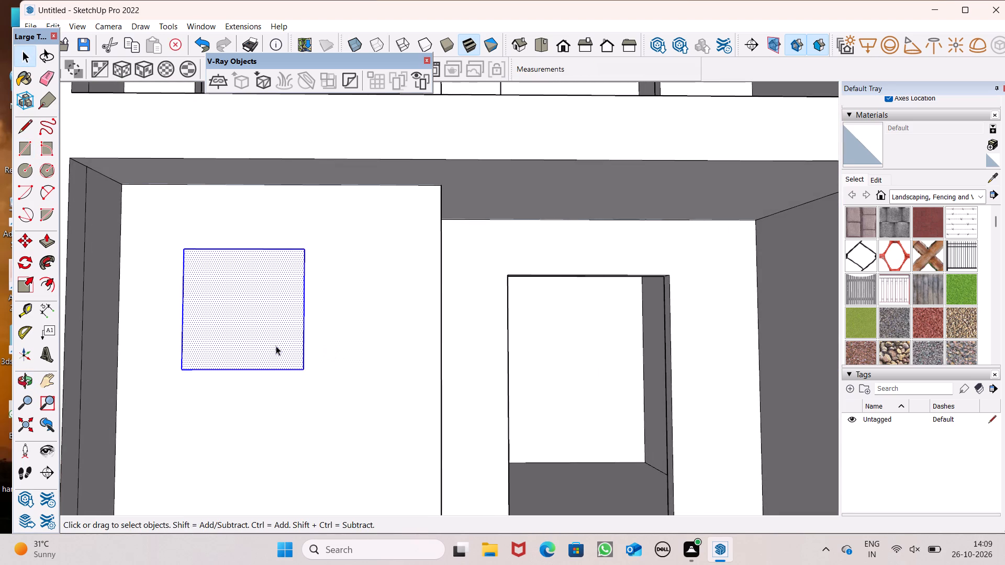
key("space")
key("m")
key("Return")
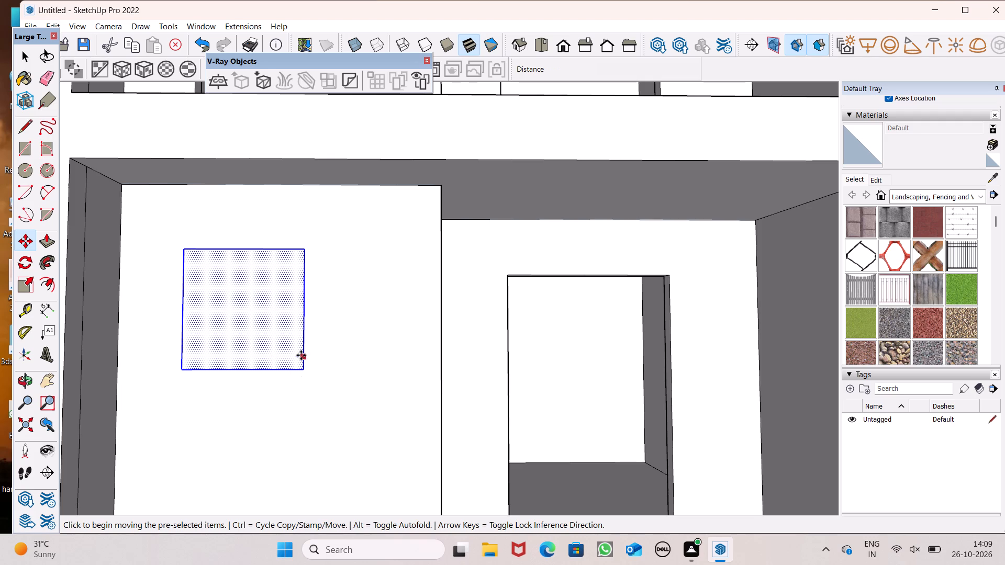
left_click_drag(300, 369, 332, 375)
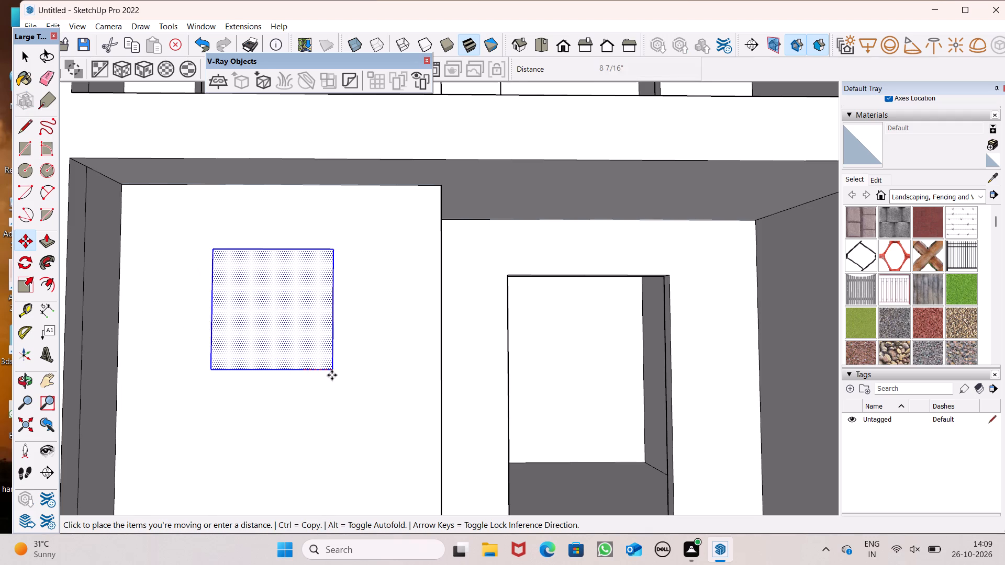
left_click_drag(332, 375, 324, 378)
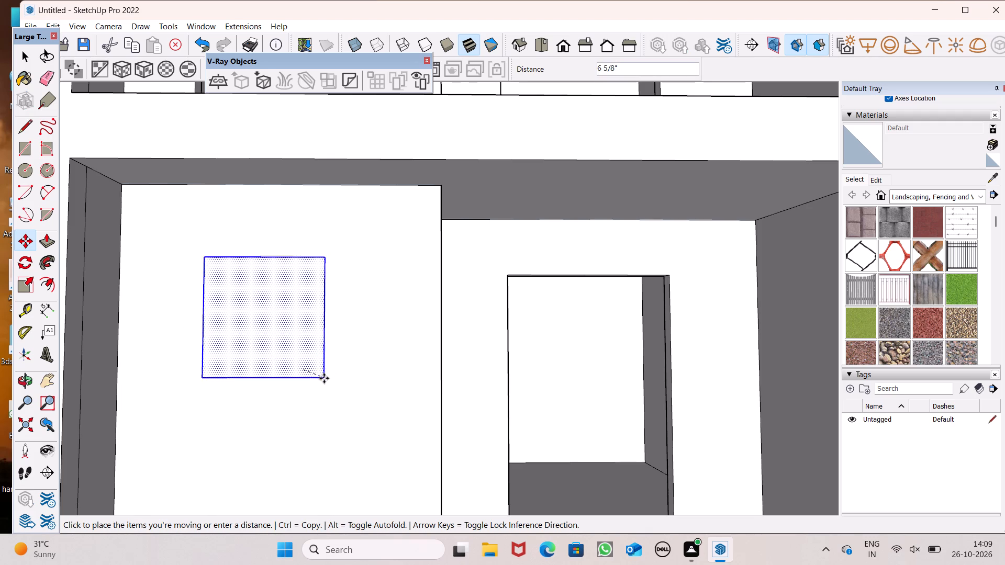
left_click_drag(324, 378, 327, 395)
scroll(295, 306, "down", 10)
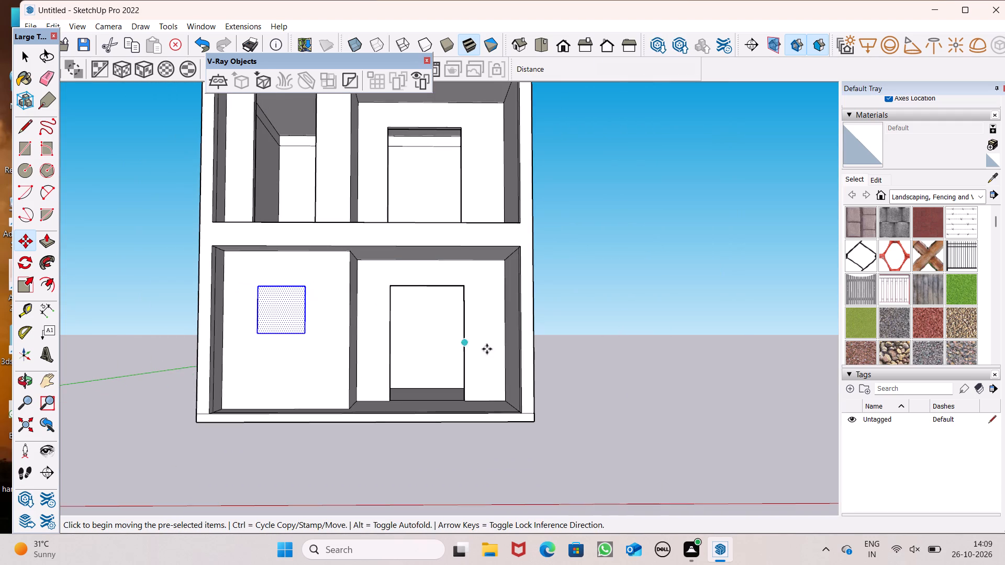
key("space")
left_click(545, 331)
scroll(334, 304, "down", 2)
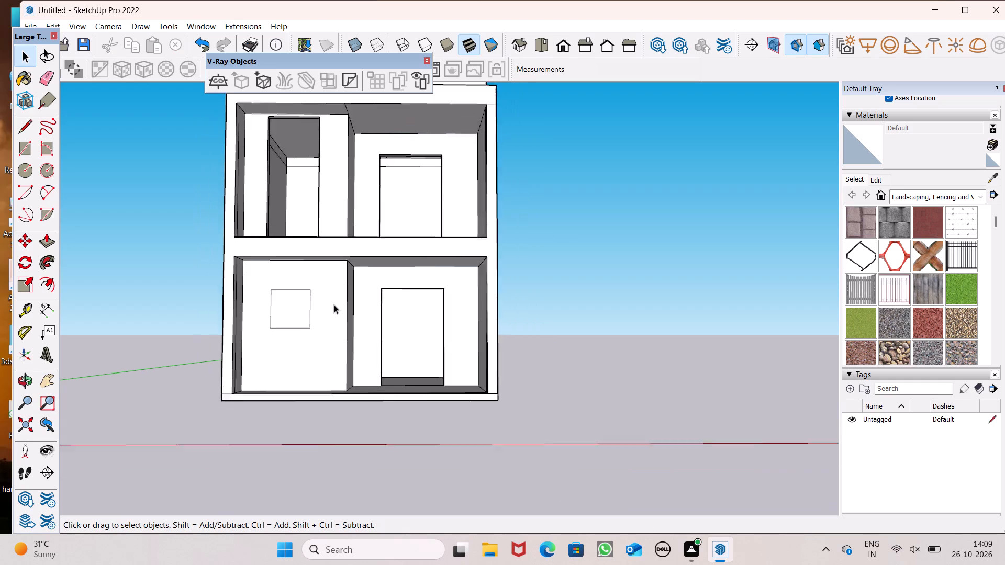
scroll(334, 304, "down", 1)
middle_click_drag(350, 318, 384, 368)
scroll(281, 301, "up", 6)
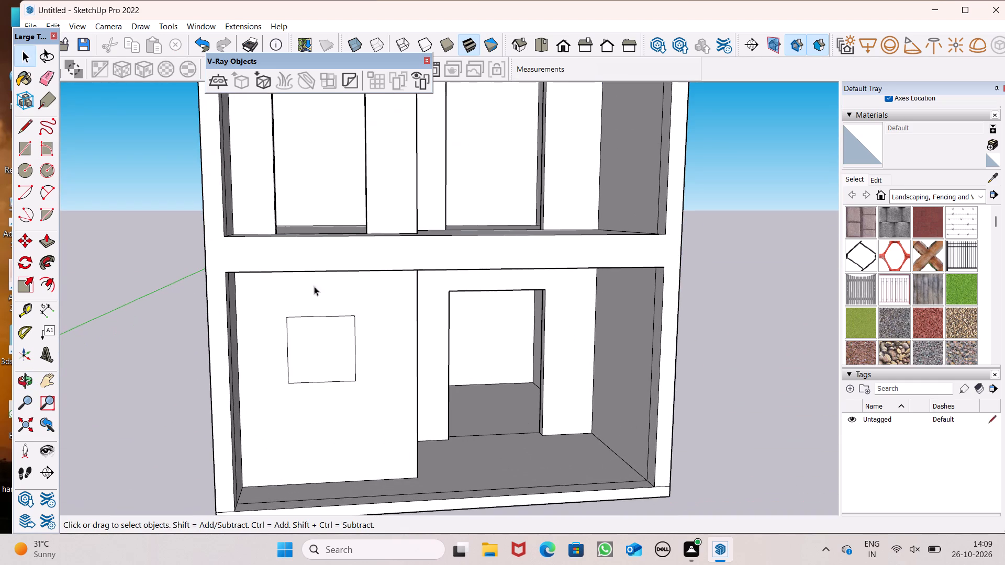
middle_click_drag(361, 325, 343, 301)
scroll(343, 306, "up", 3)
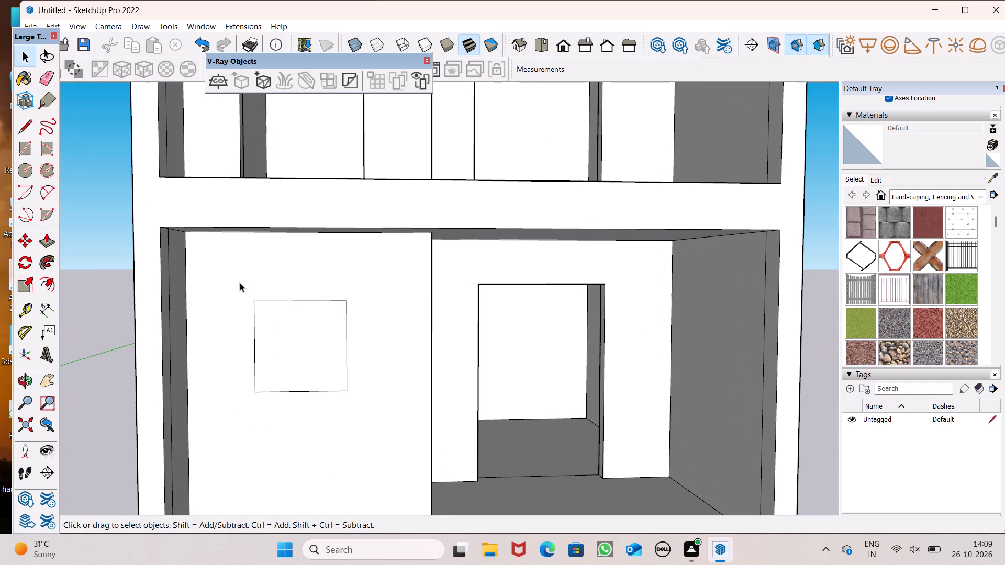
Push the 3' by 3' window face 6" inward through the projecting room's ground-storey front wall, cutting an opening.
left_click(47, 244)
middle_click_drag(329, 358, 329, 379)
scroll(338, 383, "up", 3)
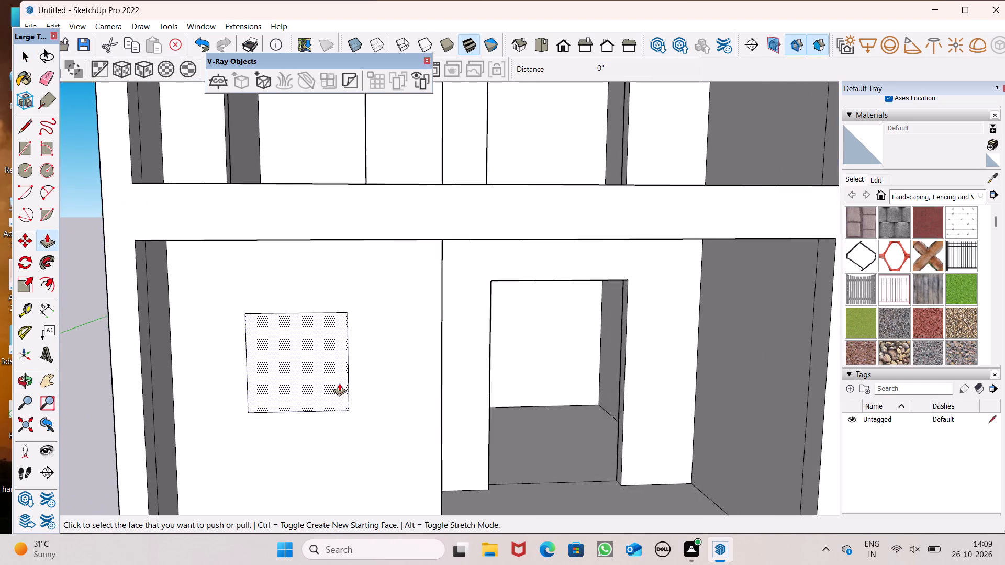
scroll(339, 383, "up", 2)
left_click_drag(243, 408, 292, 390)
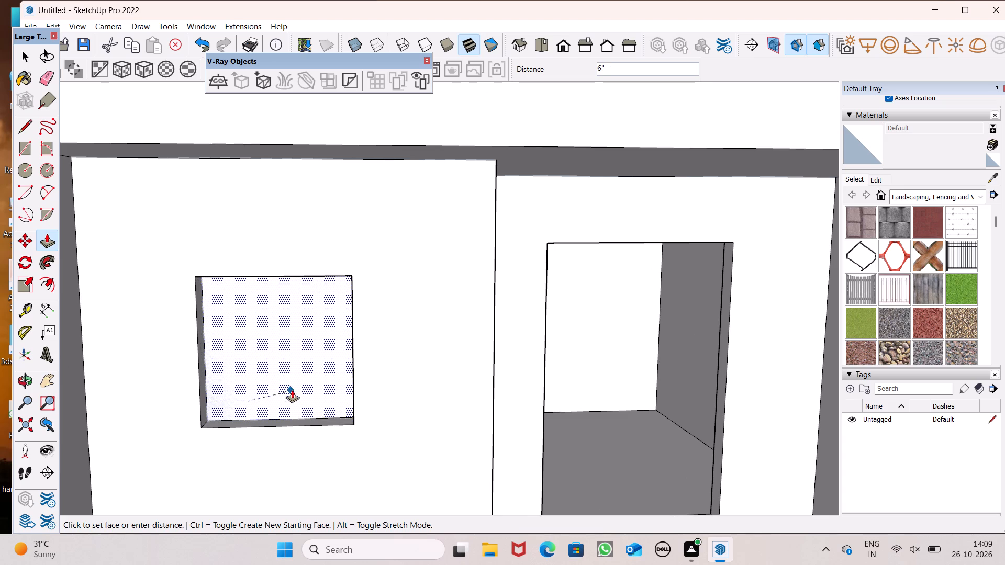
left_click_drag(292, 390, 309, 374)
Erase the stray horizontal edges on the interior side and back walls seen through the ground-storey window opening.
scroll(248, 359, "down", 2)
middle_click_drag(267, 379, 253, 308)
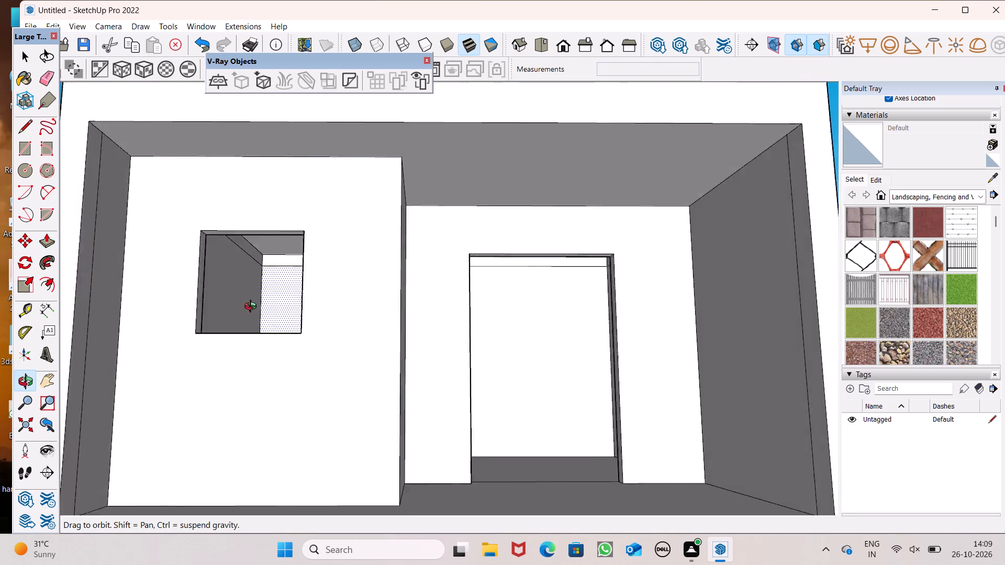
middle_click_drag(253, 308, 294, 289)
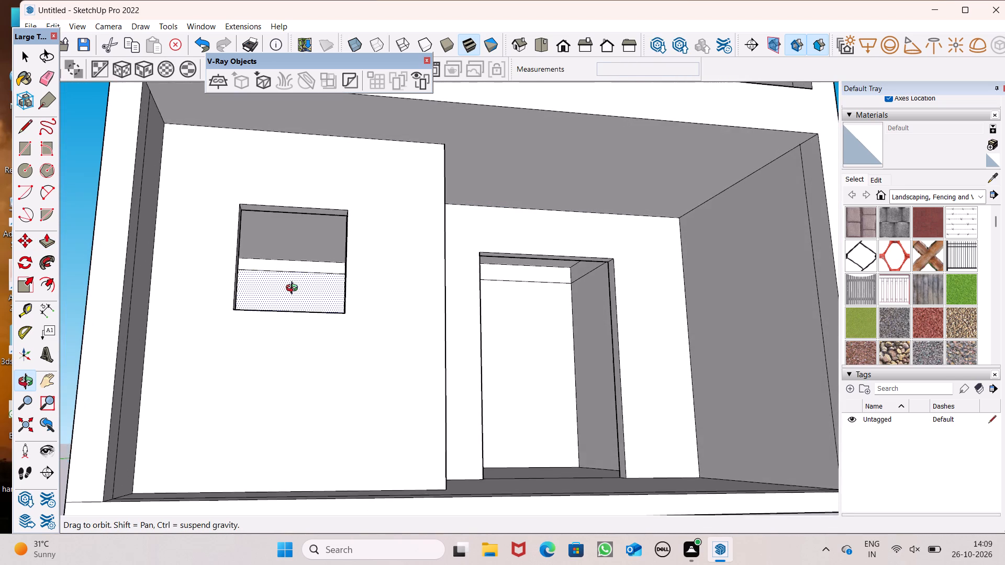
middle_click_drag(294, 289, 280, 295)
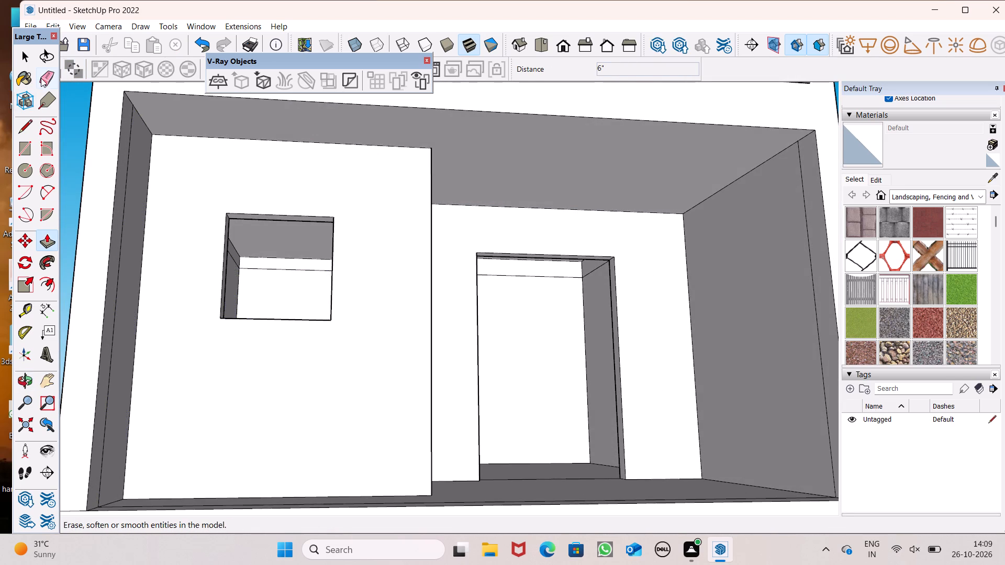
left_click(41, 78)
scroll(256, 243, "up", 5)
left_click_drag(206, 263, 206, 262)
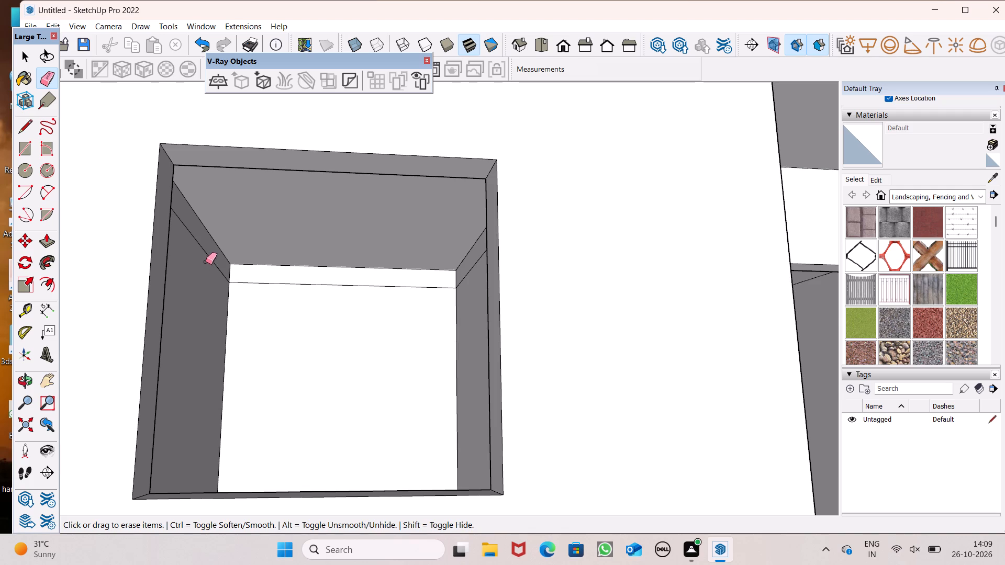
left_click_drag(206, 262, 208, 255)
left_click_drag(255, 270, 256, 289)
scroll(244, 273, "down", 5)
middle_click_drag(266, 301, 371, 289)
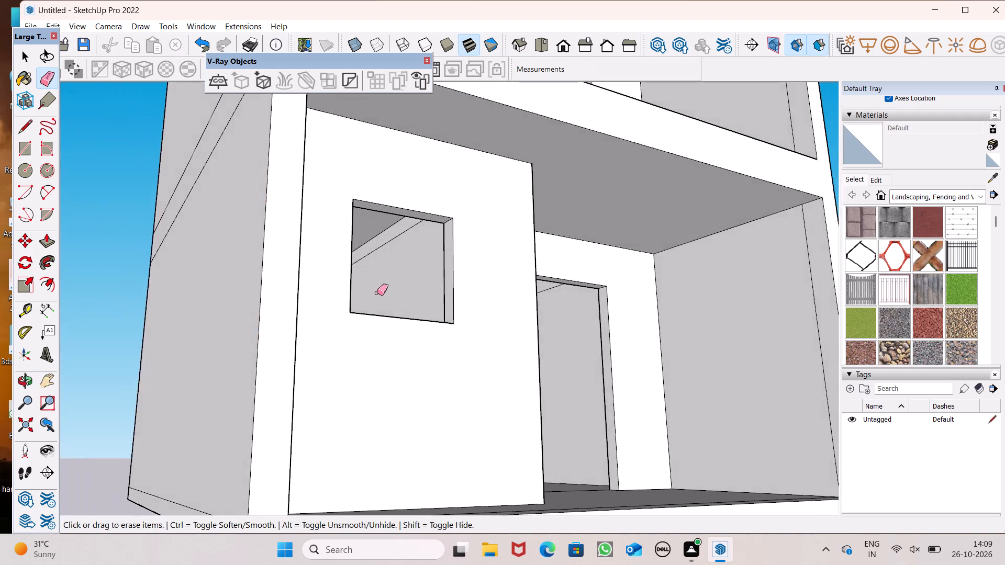
scroll(380, 290, "up", 4)
left_click_drag(388, 215, 392, 221)
scroll(358, 239, "down", 4)
middle_click_drag(353, 272, 303, 275)
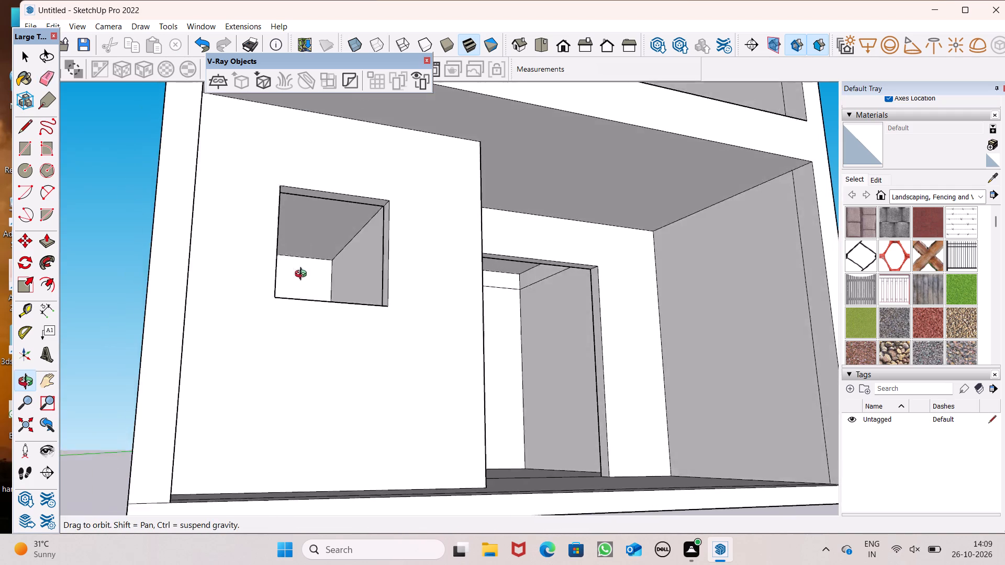
Erase the stray horizontal edges on the back wall and one side wall seen through the ground-storey doorway.
middle_click_drag(303, 275, 266, 273)
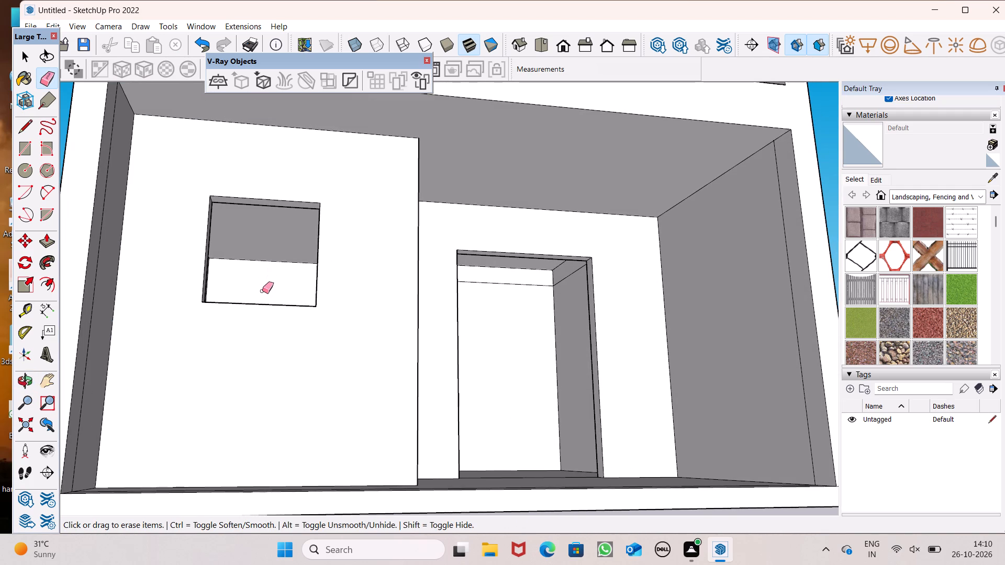
scroll(508, 292, "up", 3)
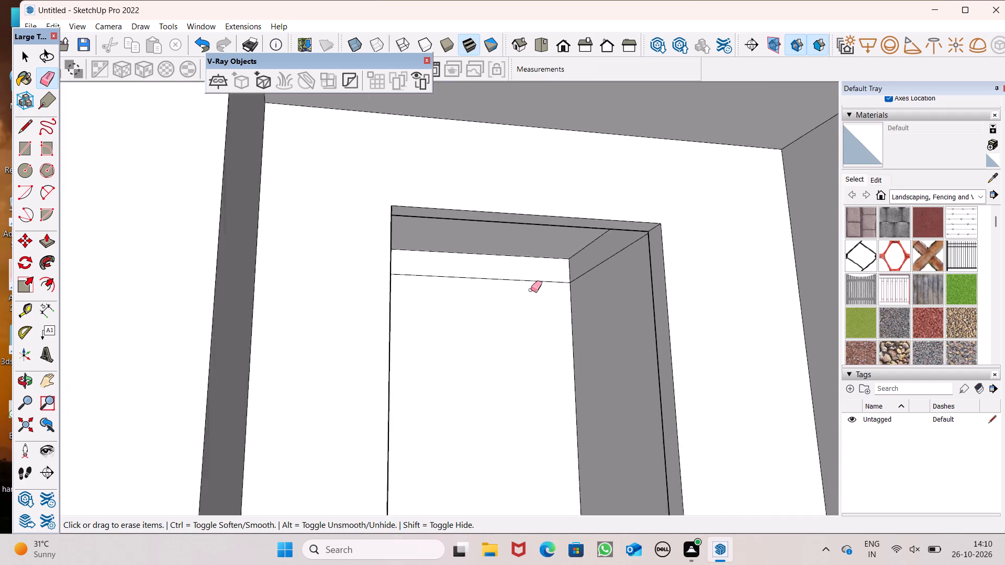
scroll(531, 290, "up", 5)
left_click(529, 278)
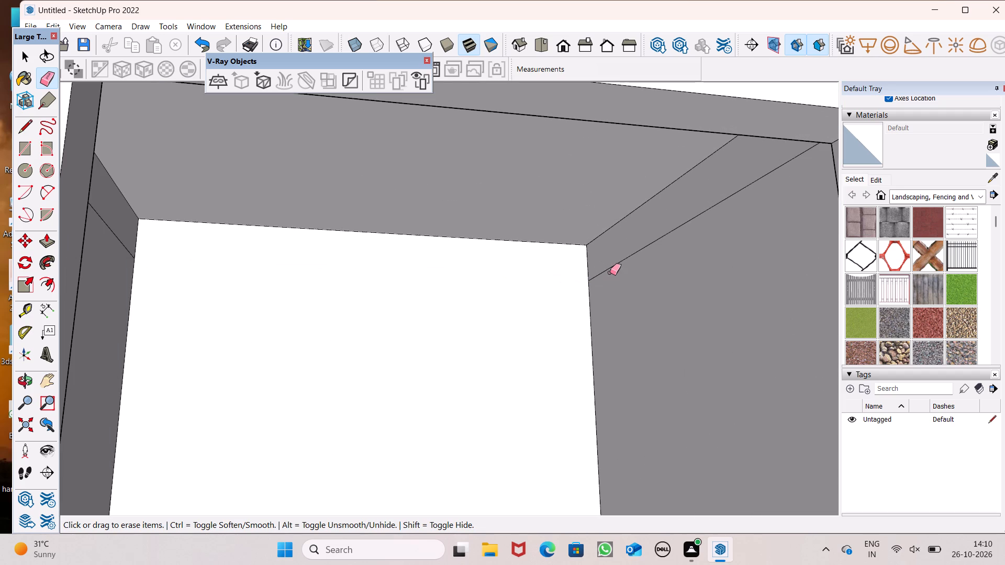
left_click_drag(610, 265, 611, 271)
Erase the stray edge on the opposite interior side wall seen through the ground-storey doorway.
scroll(435, 245, "down", 8)
middle_click_drag(448, 268, 539, 288)
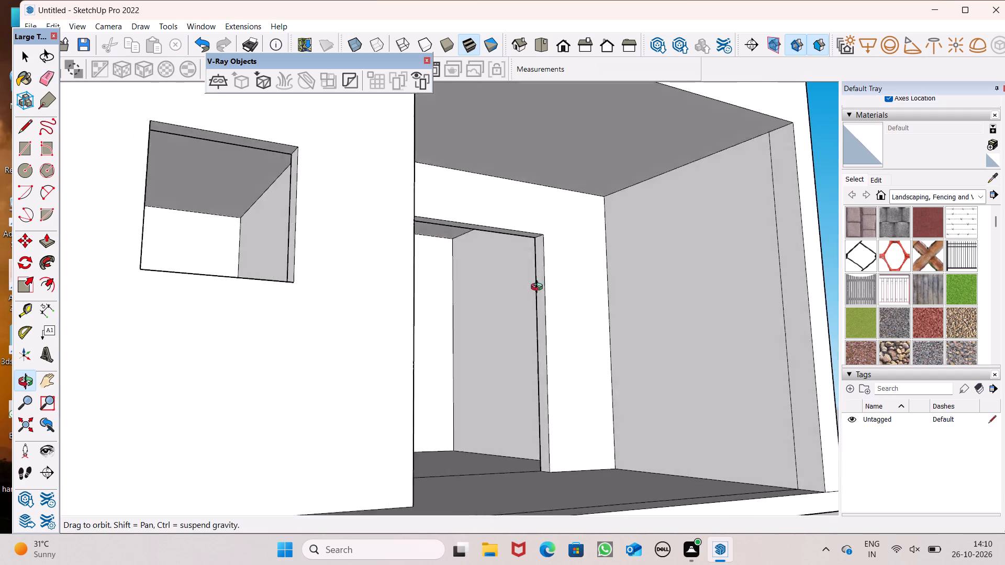
middle_click_drag(539, 288, 580, 294)
scroll(537, 287, "up", 1)
scroll(535, 288, "down", 8)
middle_click_drag(597, 318, 510, 326)
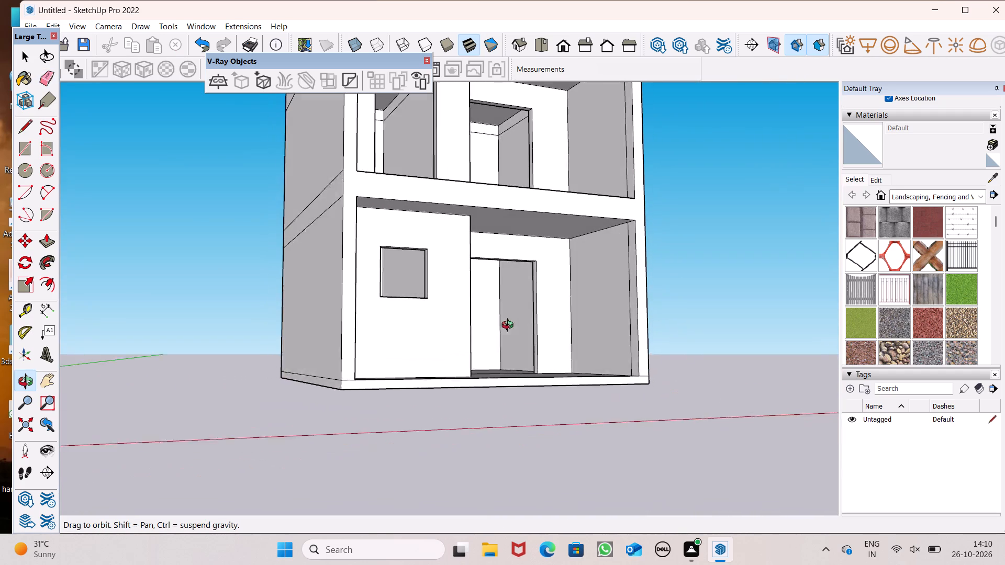
middle_click_drag(510, 326, 509, 325)
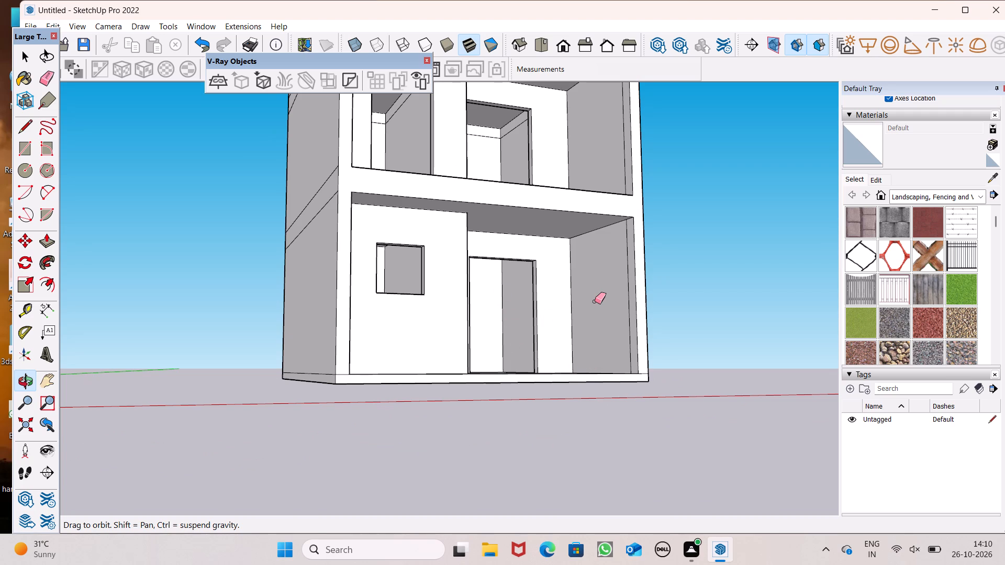
scroll(595, 278, "up", 5)
scroll(595, 278, "down", 3)
middle_click_drag(592, 286, 571, 258)
scroll(574, 261, "up", 1)
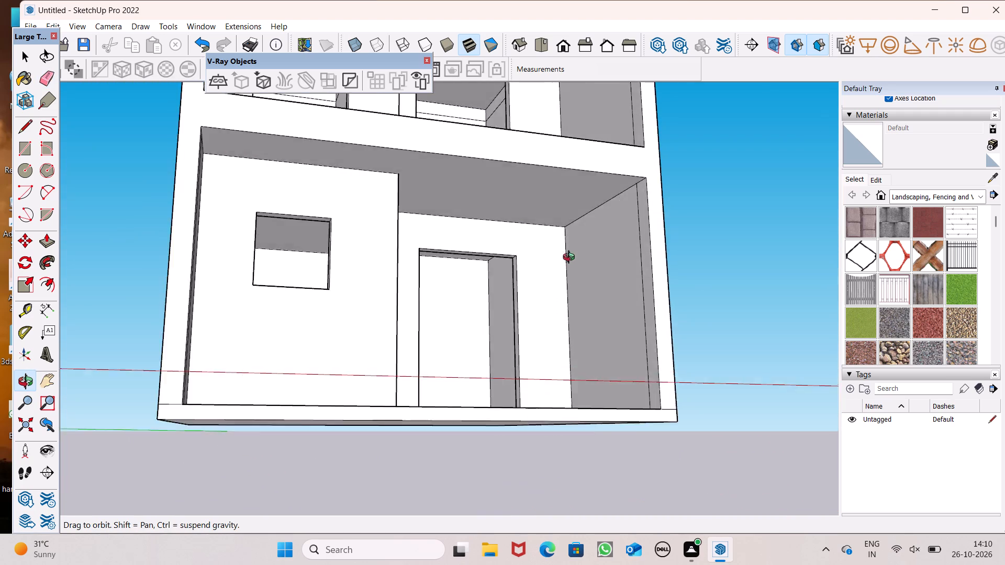
middle_click_drag(571, 258, 349, 246)
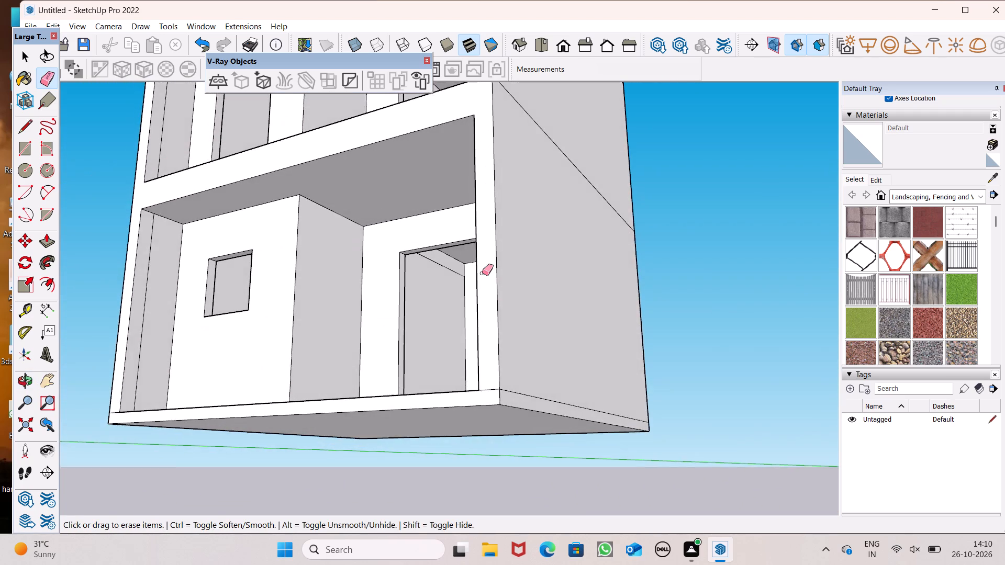
scroll(482, 273, "up", 5)
left_click_drag(432, 255, 423, 266)
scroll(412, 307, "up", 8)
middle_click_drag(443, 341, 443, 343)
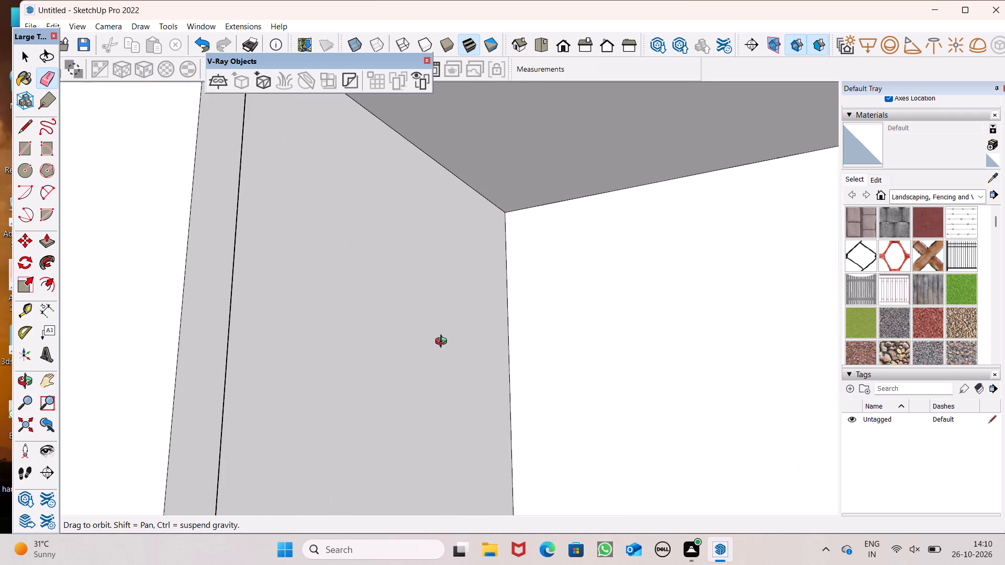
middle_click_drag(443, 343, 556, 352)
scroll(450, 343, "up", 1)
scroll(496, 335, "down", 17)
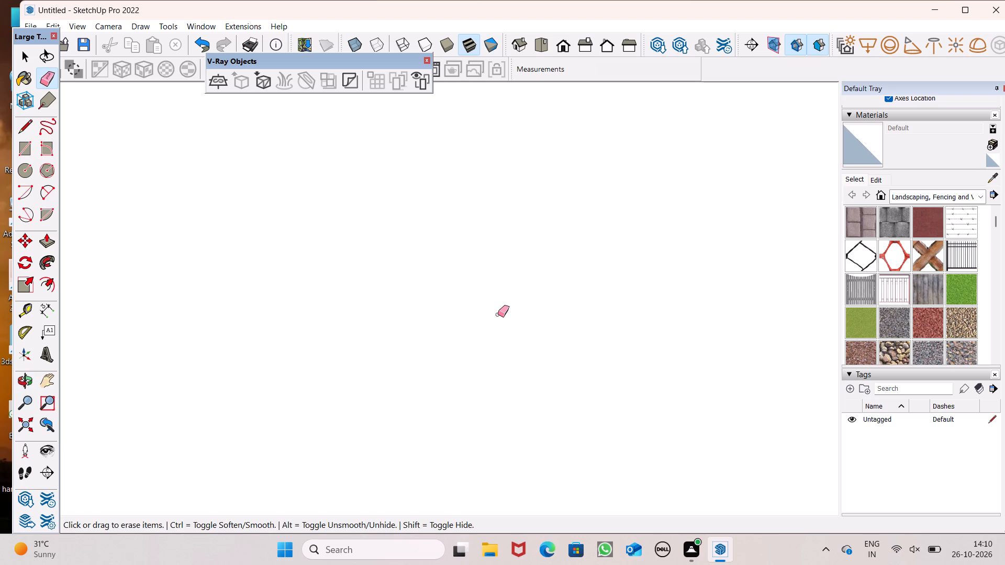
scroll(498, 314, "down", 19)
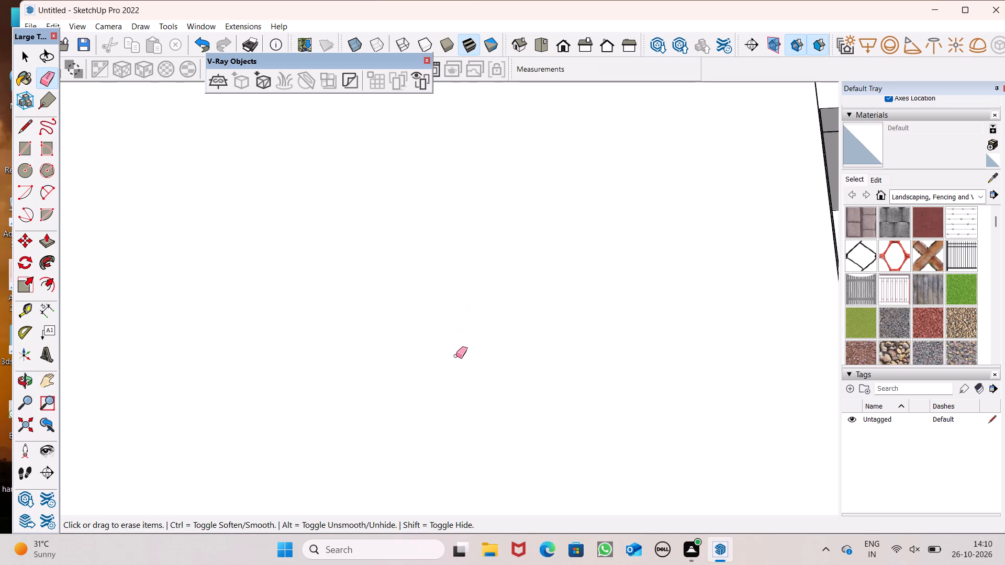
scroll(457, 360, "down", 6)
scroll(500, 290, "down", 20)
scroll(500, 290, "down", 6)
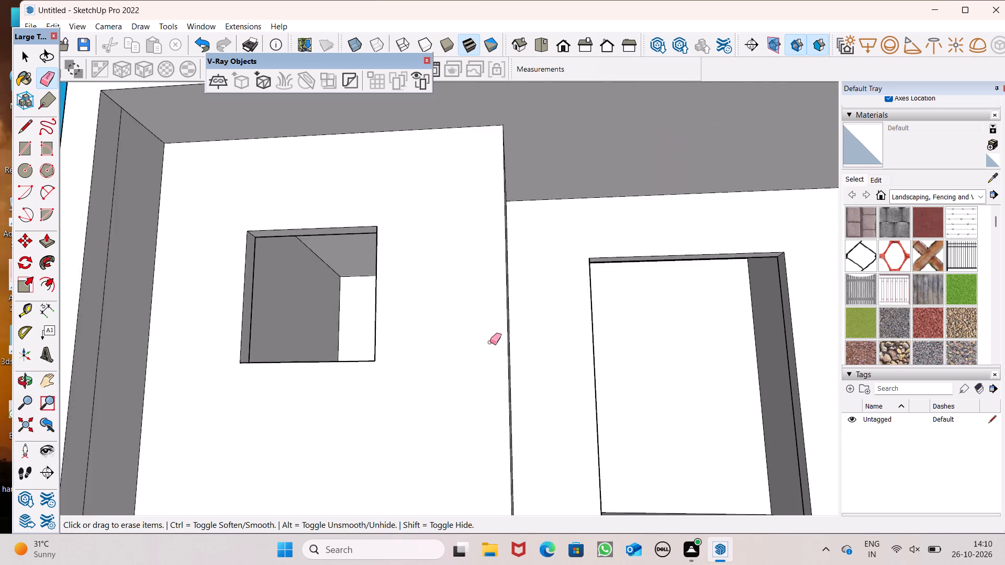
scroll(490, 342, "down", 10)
Erase the stray edges on the interior side and back walls seen through the projecting room's first-floor opening.
middle_click_drag(533, 335, 515, 417)
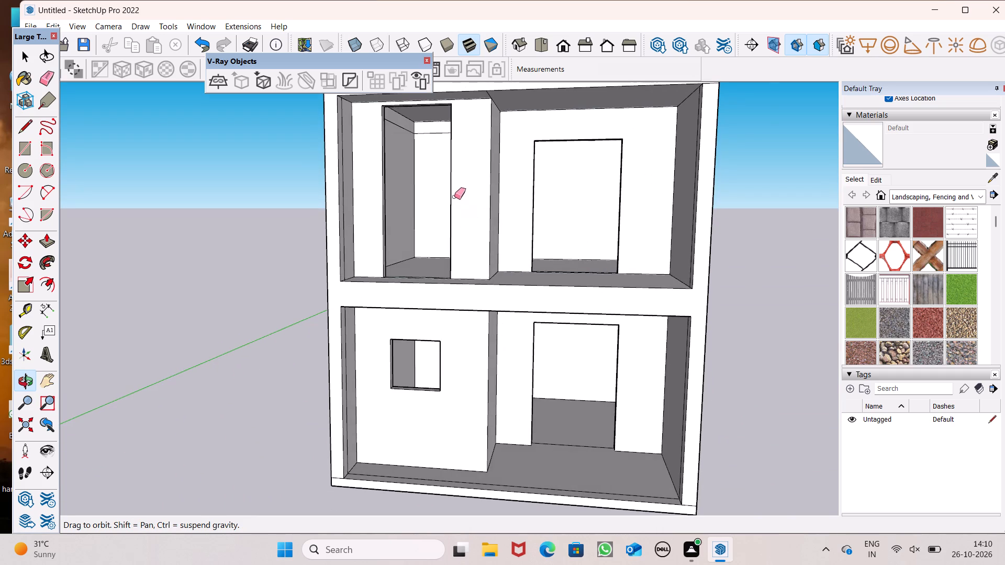
scroll(434, 161, "up", 5)
left_click(367, 118)
left_click(373, 107)
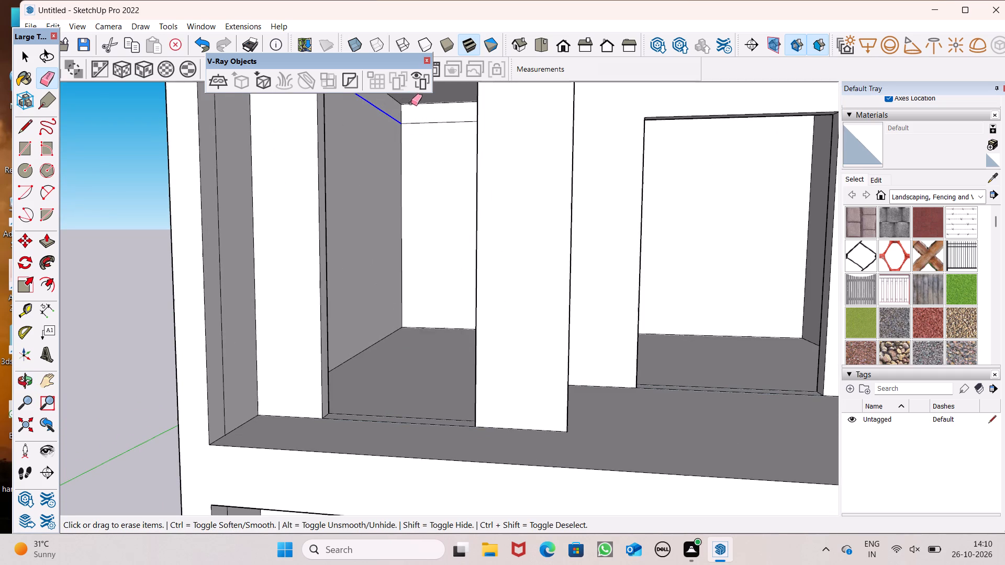
left_click_drag(419, 119, 419, 132)
Erase the stray edges on the back wall and both side walls seen through the recessed first-floor doorway.
scroll(419, 155, "down", 6)
middle_click_drag(474, 255, 622, 210)
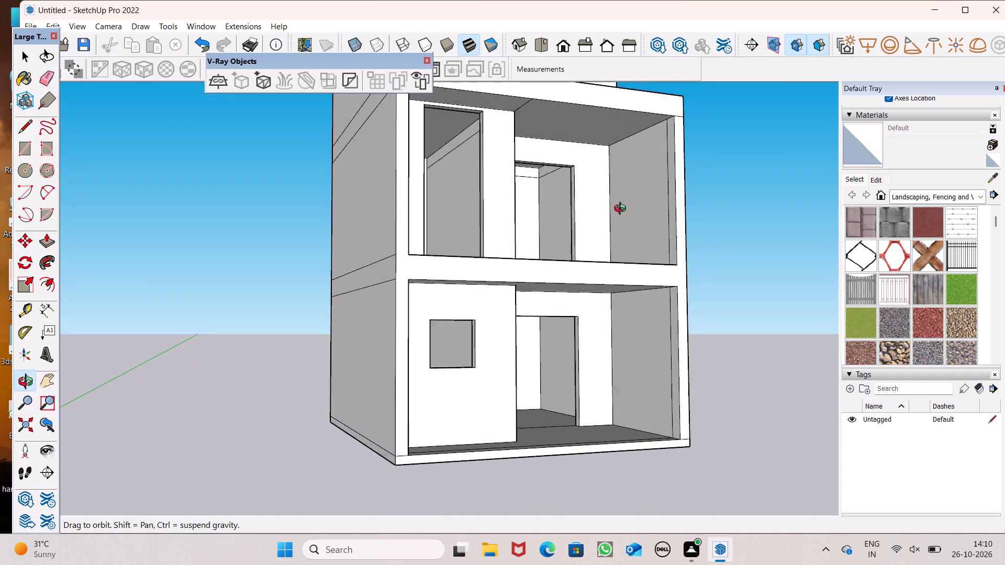
middle_click_drag(622, 210, 631, 204)
scroll(626, 200, "up", 11)
left_click_drag(481, 187, 476, 193)
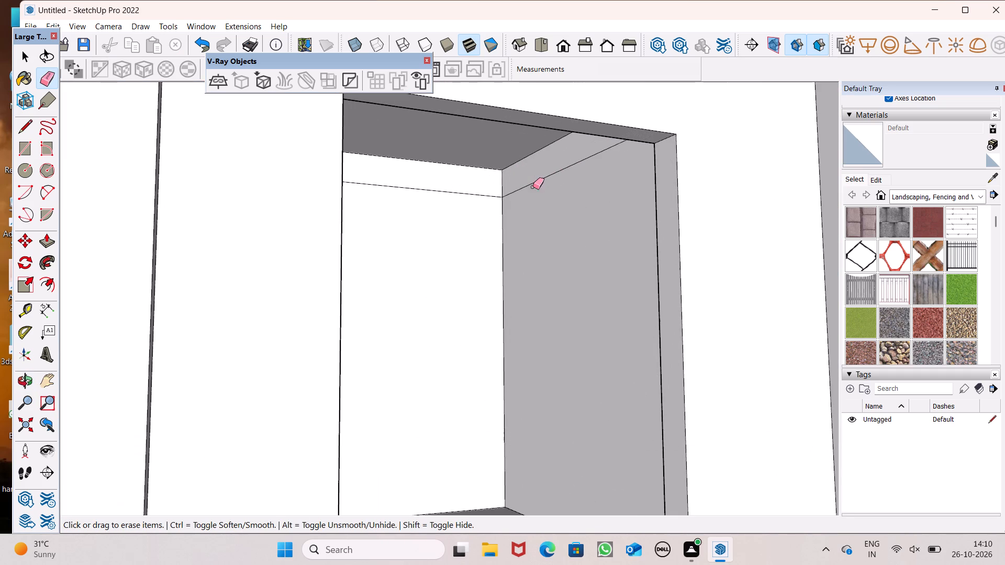
left_click_drag(534, 186, 539, 182)
left_click_drag(471, 192, 463, 195)
scroll(490, 195, "down", 6)
middle_click_drag(536, 233, 465, 219)
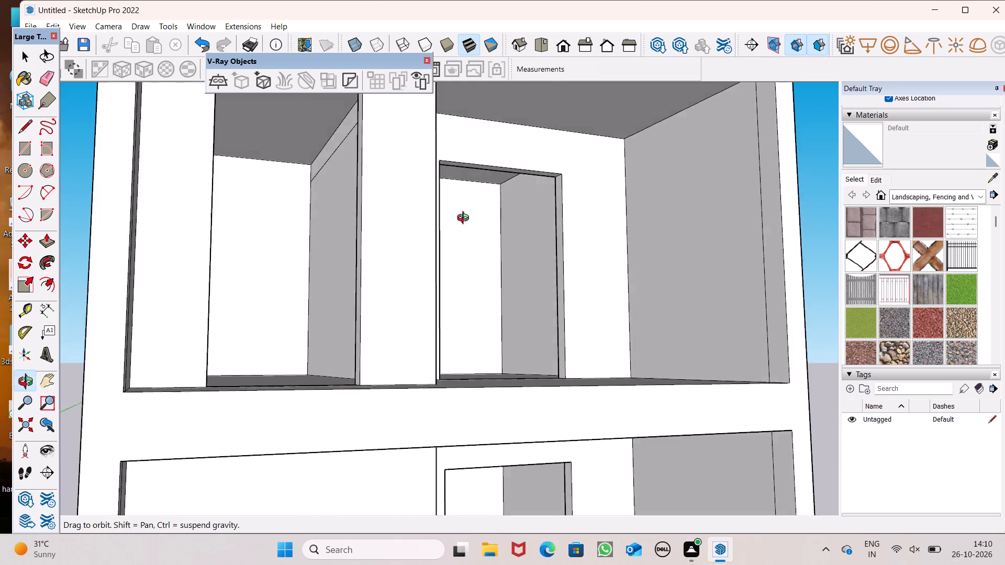
middle_click_drag(465, 219, 319, 183)
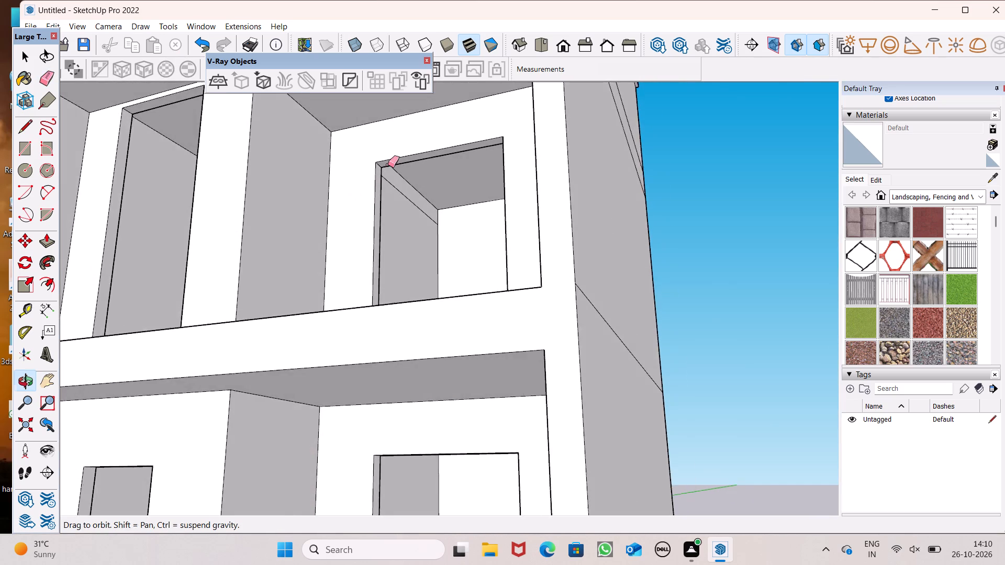
scroll(388, 165, "up", 4)
left_click_drag(395, 186, 395, 197)
Erase the stray edge crossing the first-floor balcony ceiling at the projecting room's front corner.
scroll(481, 220, "down", 6)
middle_click_drag(481, 228, 599, 229)
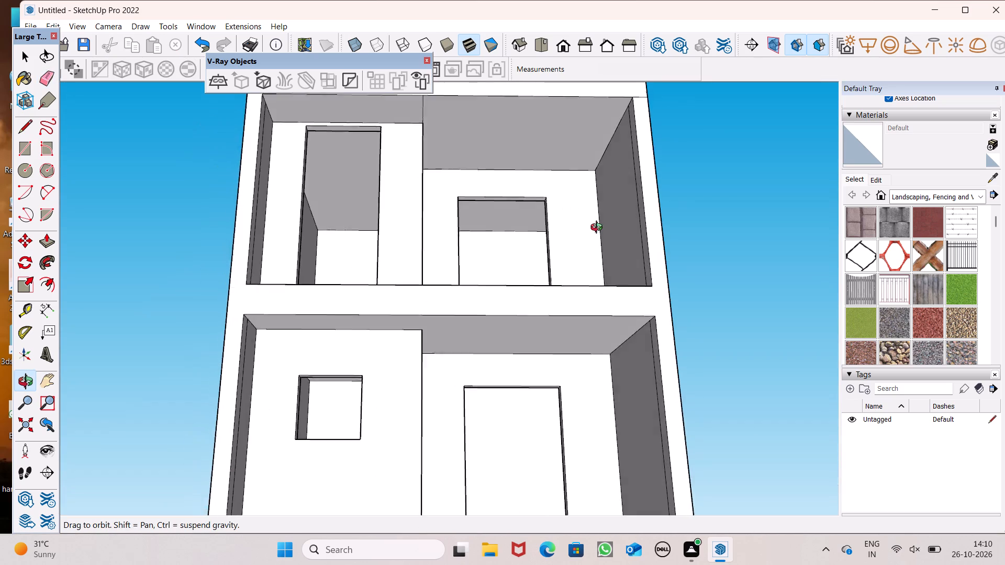
middle_click_drag(599, 229, 546, 216)
scroll(546, 216, "up", 1)
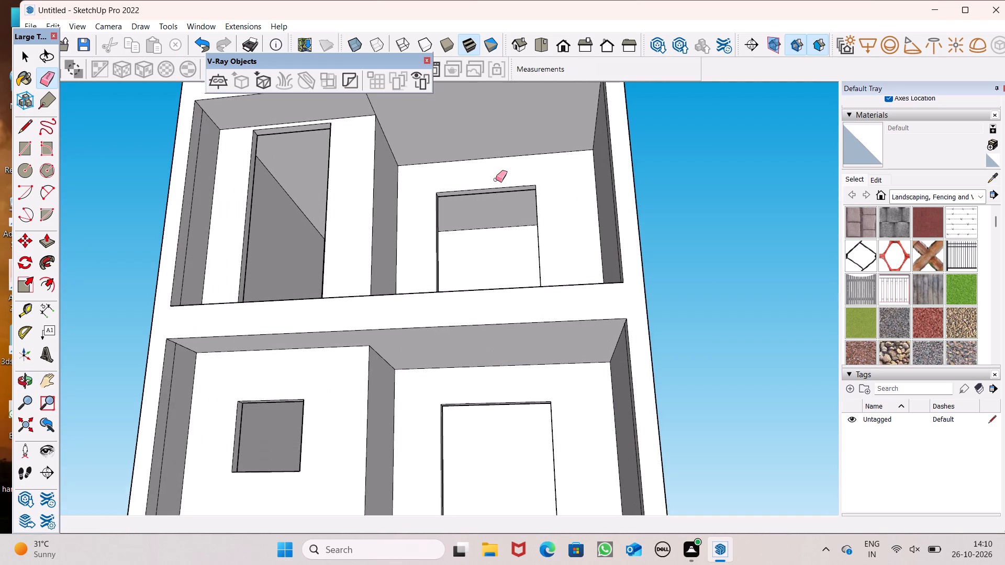
left_click_drag(368, 106, 373, 99)
Examine the whole house from the front and above, including the openings, balcony floors and front slab edges.
scroll(421, 185, "down", 5)
middle_click_drag(442, 189, 370, 188)
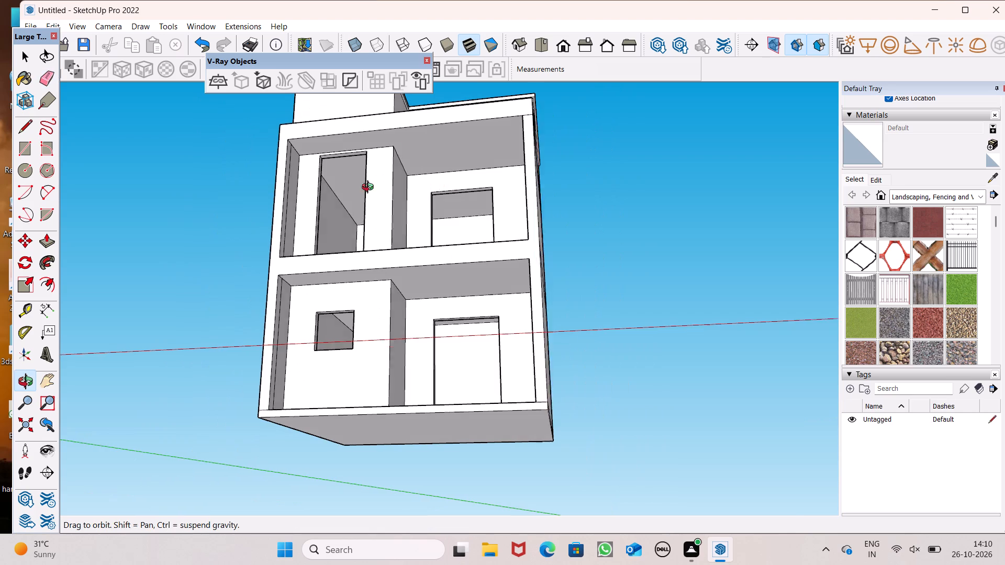
middle_click_drag(370, 188, 432, 213)
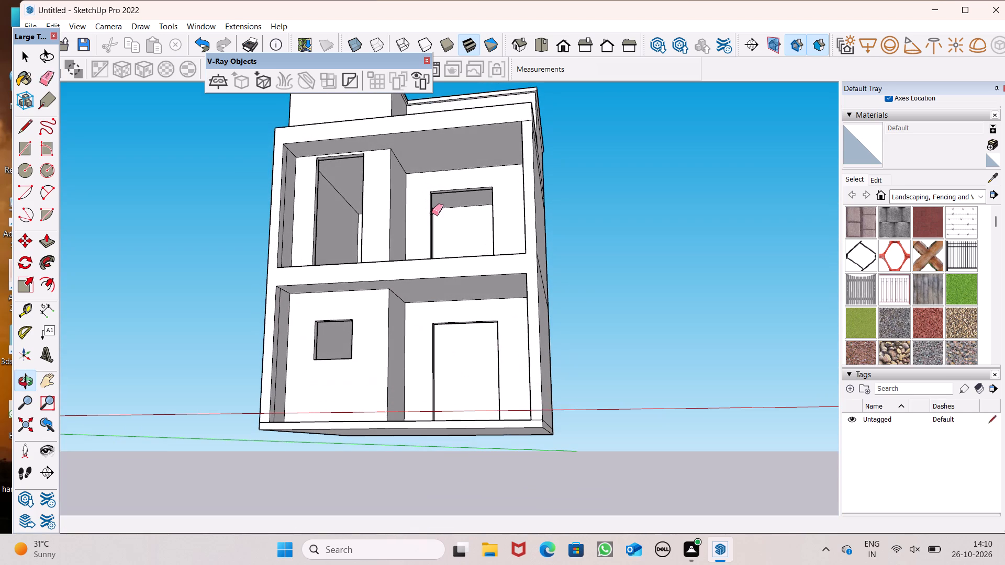
scroll(432, 213, "down", 3)
middle_click_drag(474, 216, 510, 330)
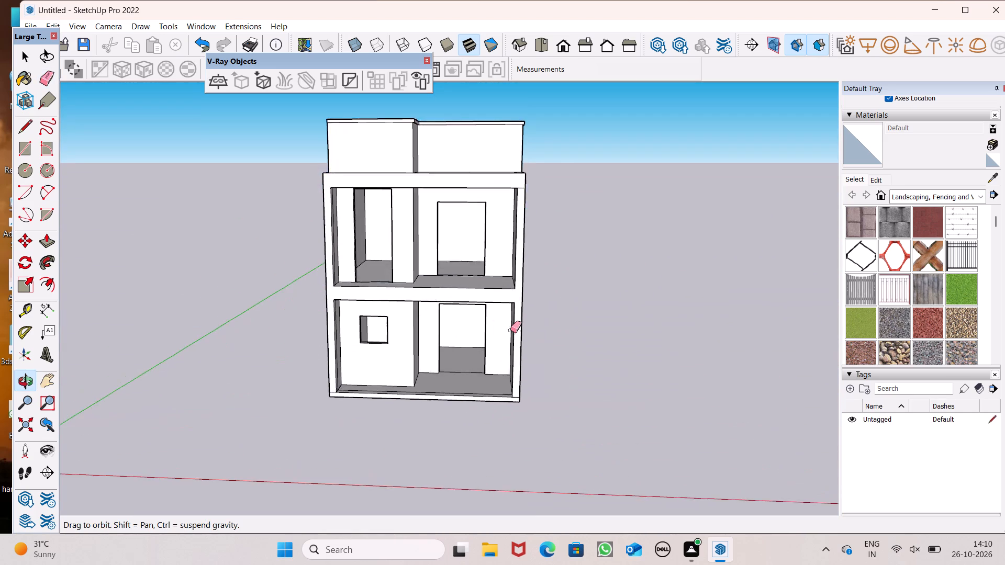
middle_click_drag(510, 330, 508, 330)
scroll(510, 330, "up", 1)
scroll(455, 289, "down", 2)
middle_click_drag(502, 320, 507, 360)
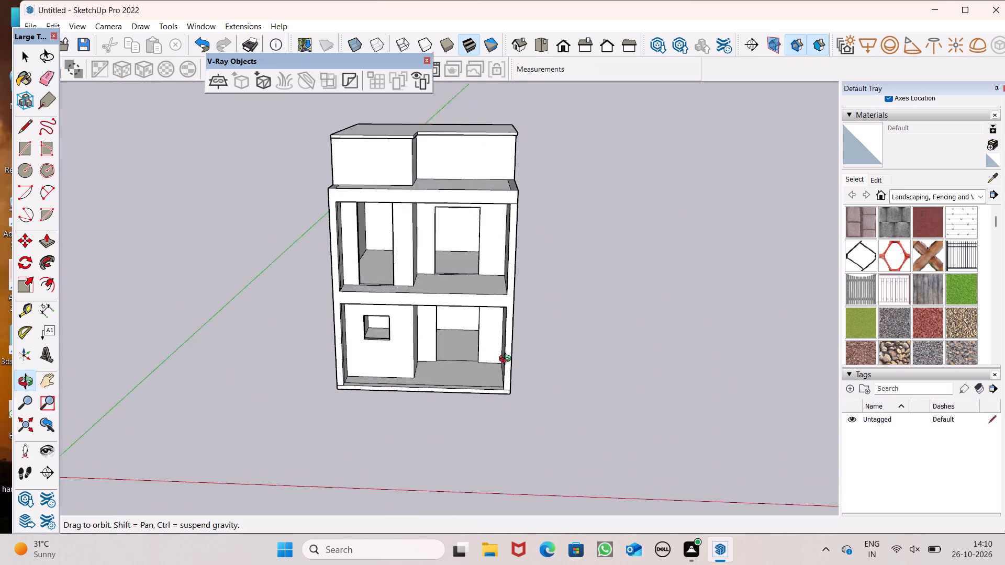
middle_click_drag(507, 360, 507, 402)
scroll(522, 327, "up", 4)
scroll(511, 314, "down", 2)
middle_click_drag(511, 314, 503, 386)
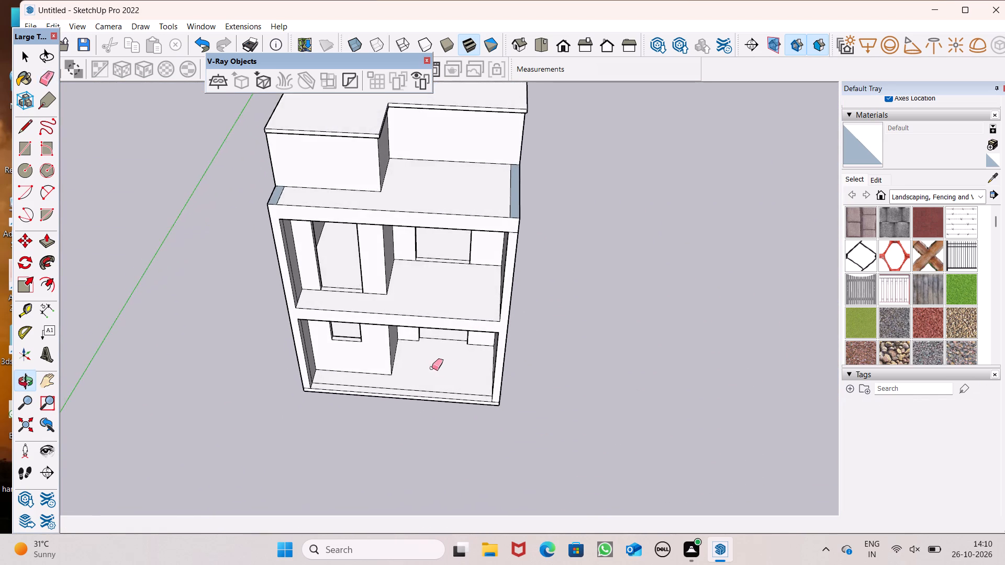
scroll(430, 367, "up", 4)
scroll(428, 360, "down", 1)
middle_click_drag(425, 359, 425, 406)
scroll(403, 381, "up", 3)
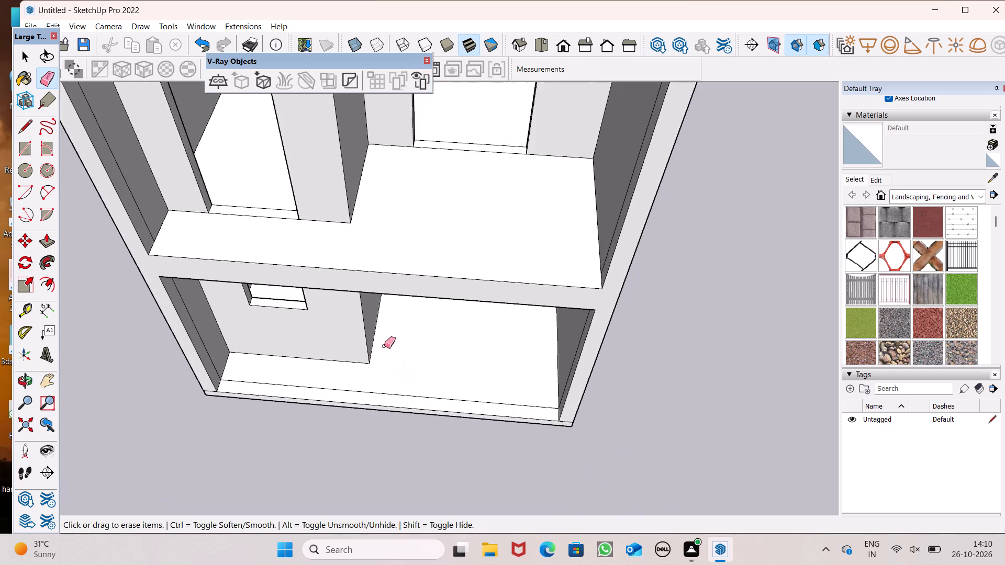
scroll(372, 324, "down", 3)
middle_click_drag(363, 251, 359, 289)
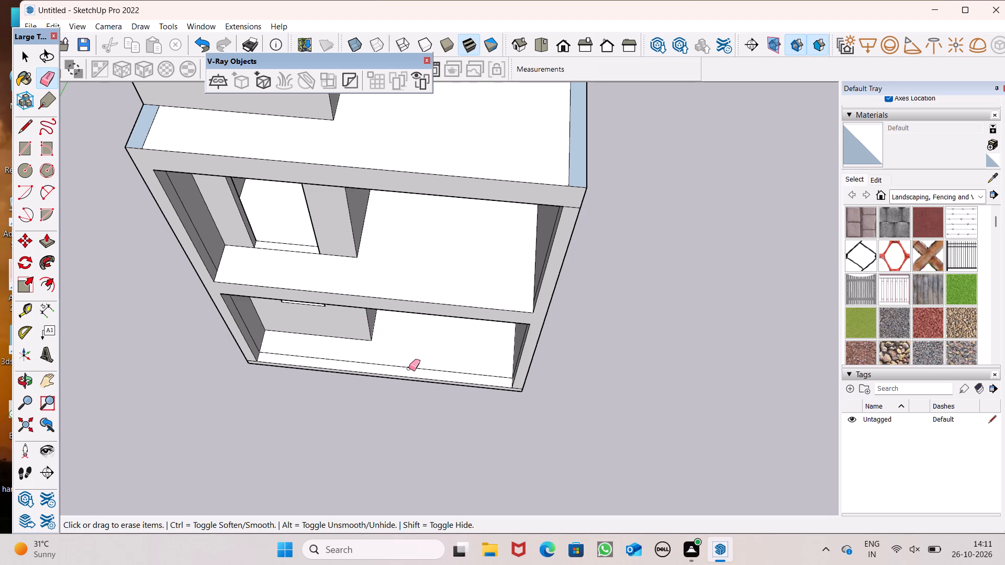
scroll(582, 256, "down", 1)
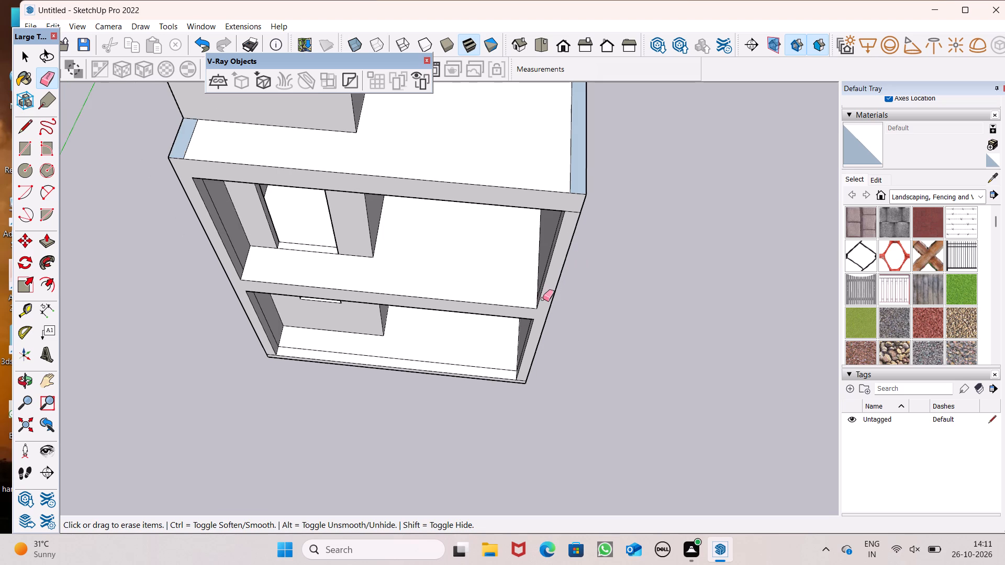
scroll(540, 297, "down", 2)
middle_click_drag(572, 256, 582, 171)
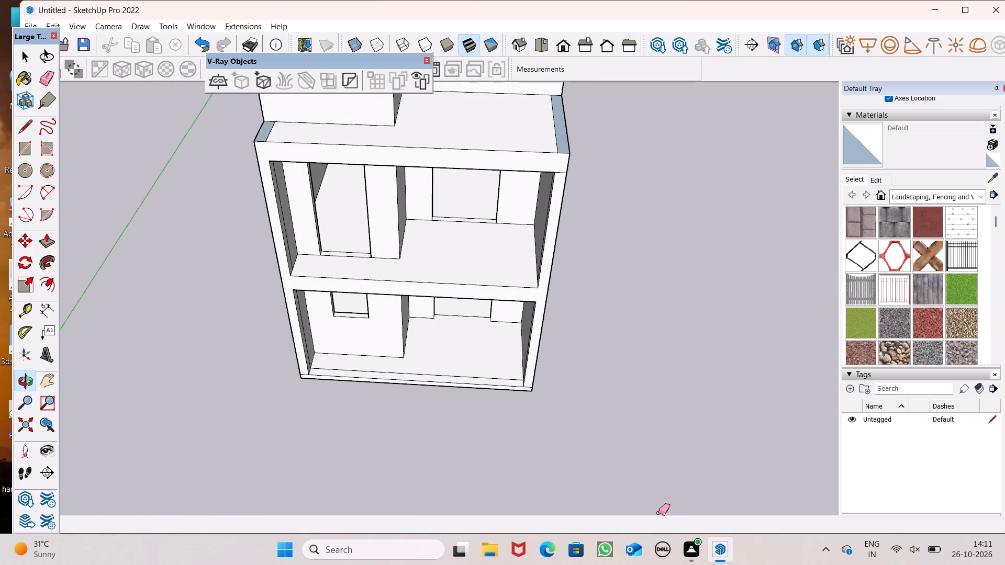
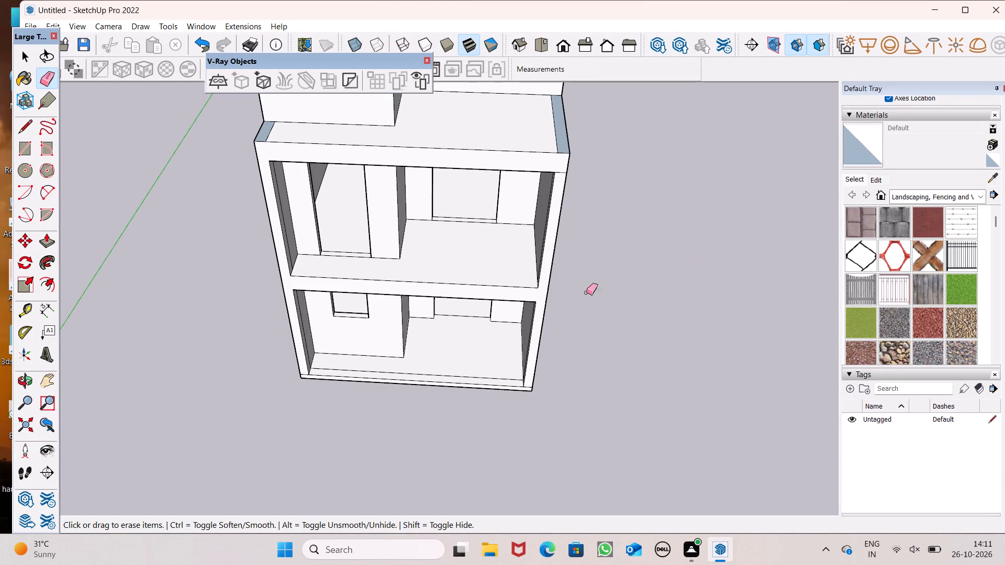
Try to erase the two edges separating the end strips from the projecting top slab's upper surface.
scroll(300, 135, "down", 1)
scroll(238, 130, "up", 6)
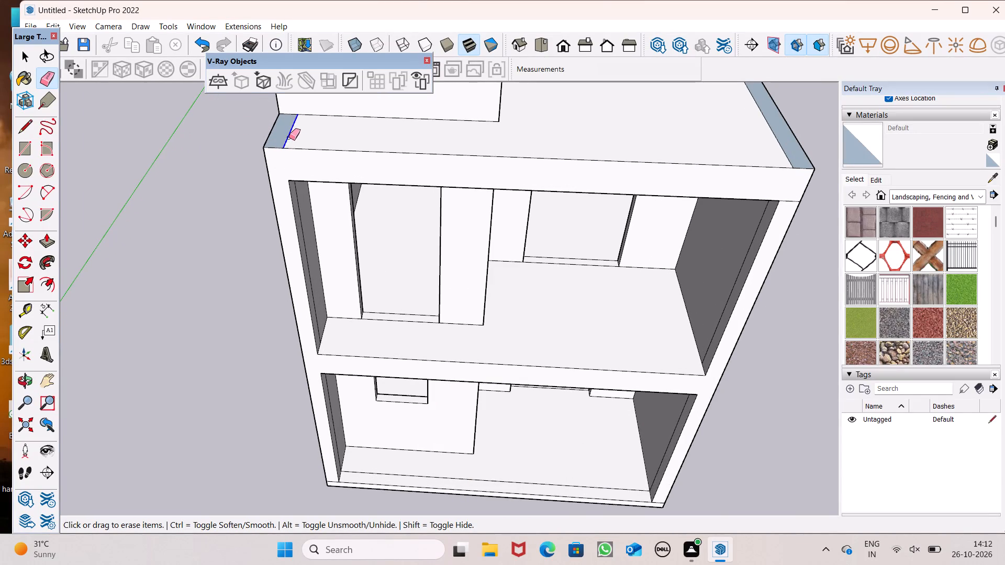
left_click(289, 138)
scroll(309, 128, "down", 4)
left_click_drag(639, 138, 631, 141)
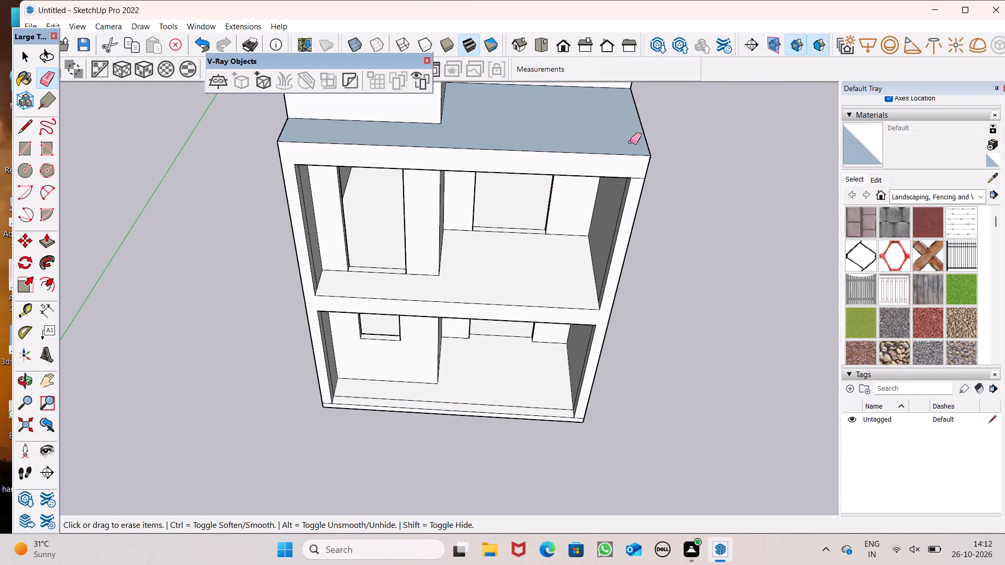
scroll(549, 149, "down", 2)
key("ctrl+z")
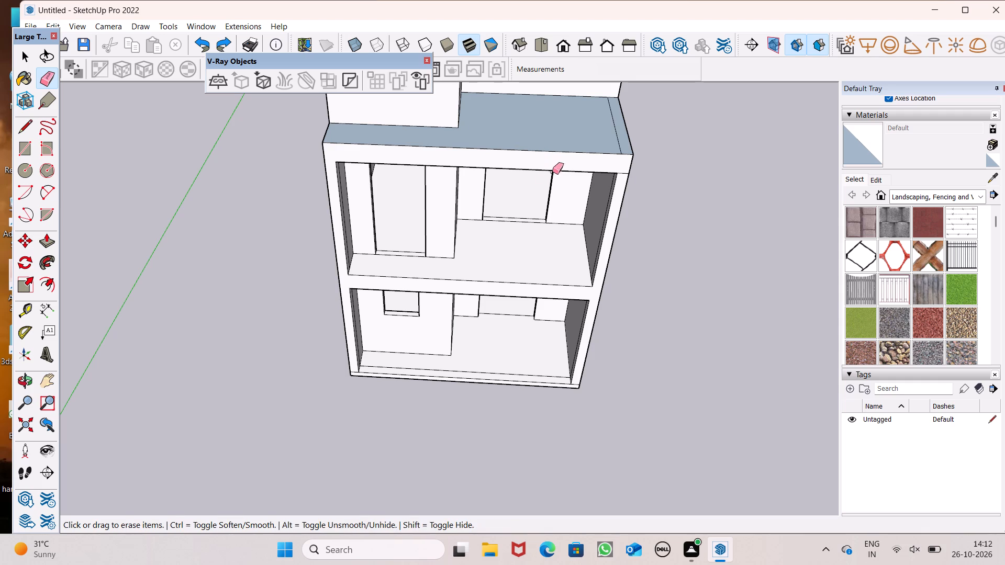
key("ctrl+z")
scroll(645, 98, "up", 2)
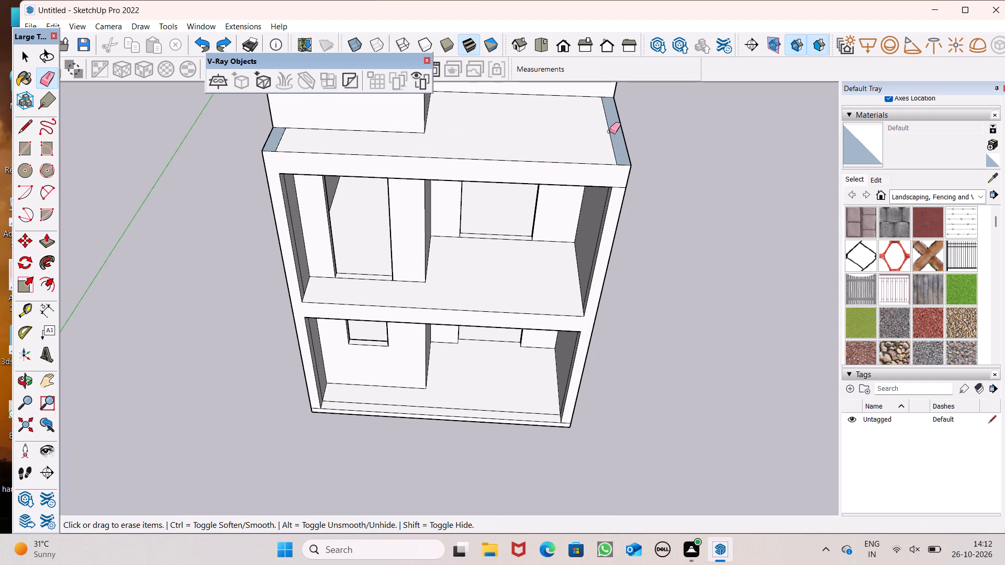
Erase the two edges dividing the end strips from the rest of the projecting top slab's upper surface.
left_click_drag(615, 134, 608, 137)
left_click_drag(285, 146, 282, 146)
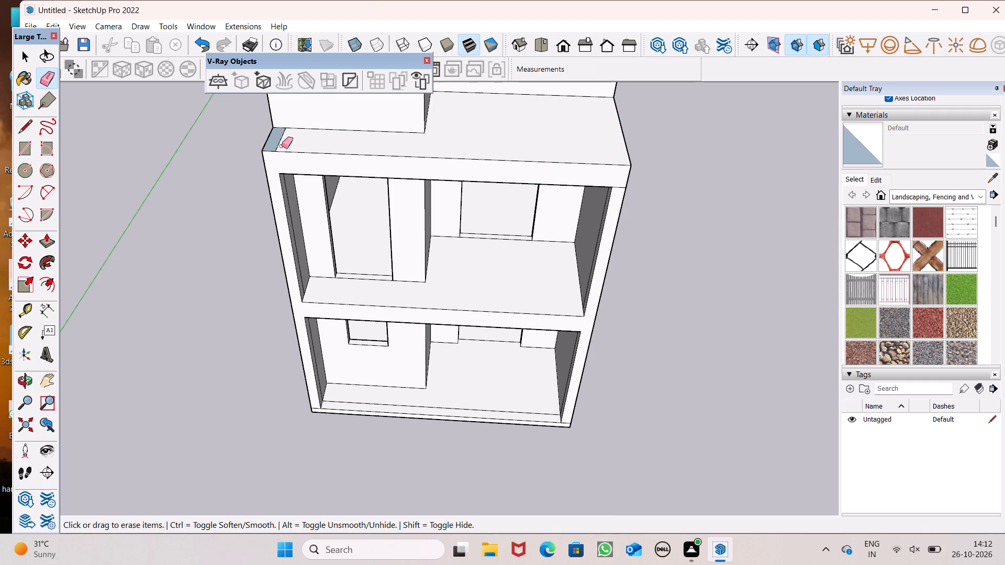
left_click_drag(282, 146, 276, 143)
key("space")
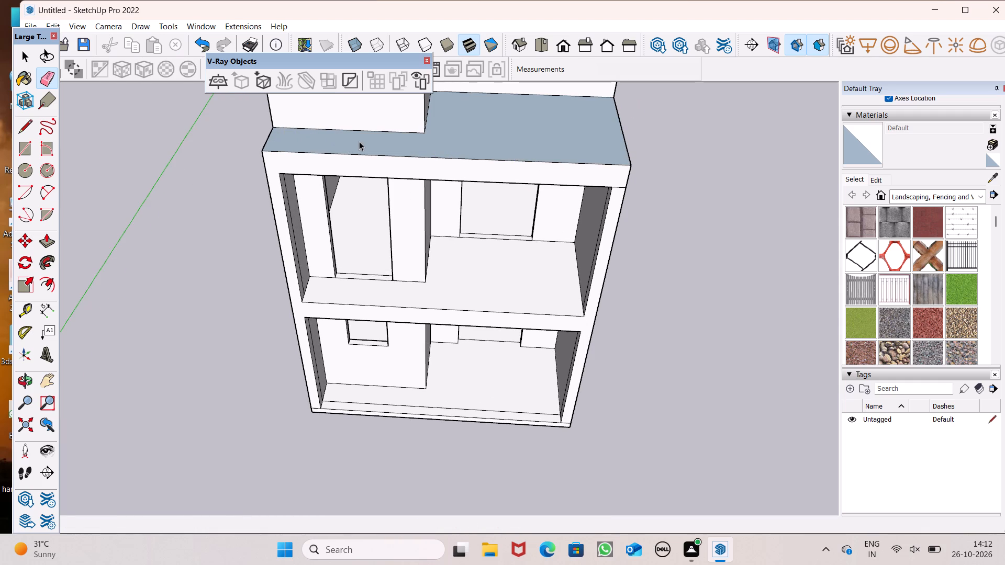
Push/Pull the first-floor front wall around the projecting room's doorway outward by about 9 1/8".
scroll(361, 141, "down", 1)
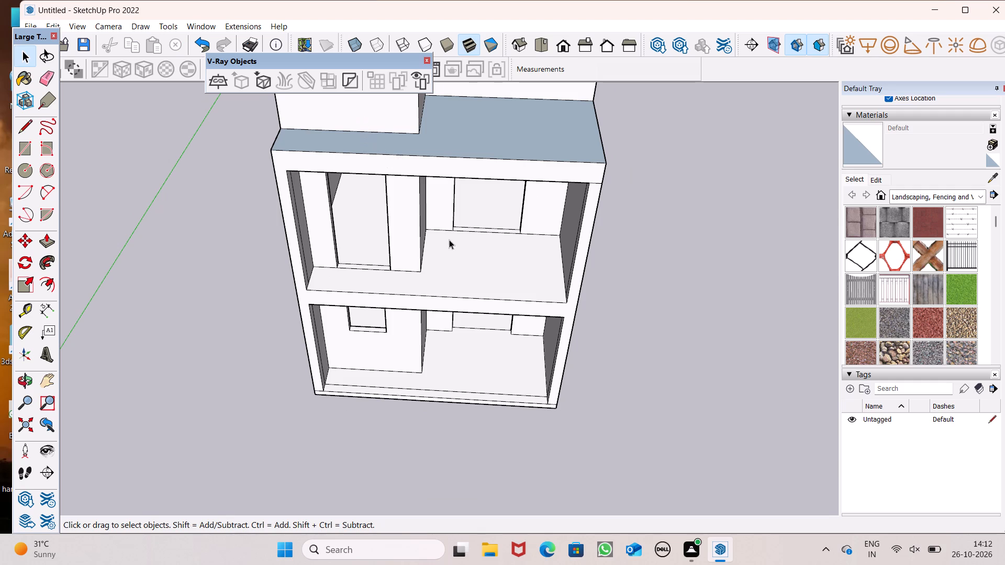
middle_click_drag(457, 246, 456, 282)
scroll(523, 243, "down", 1)
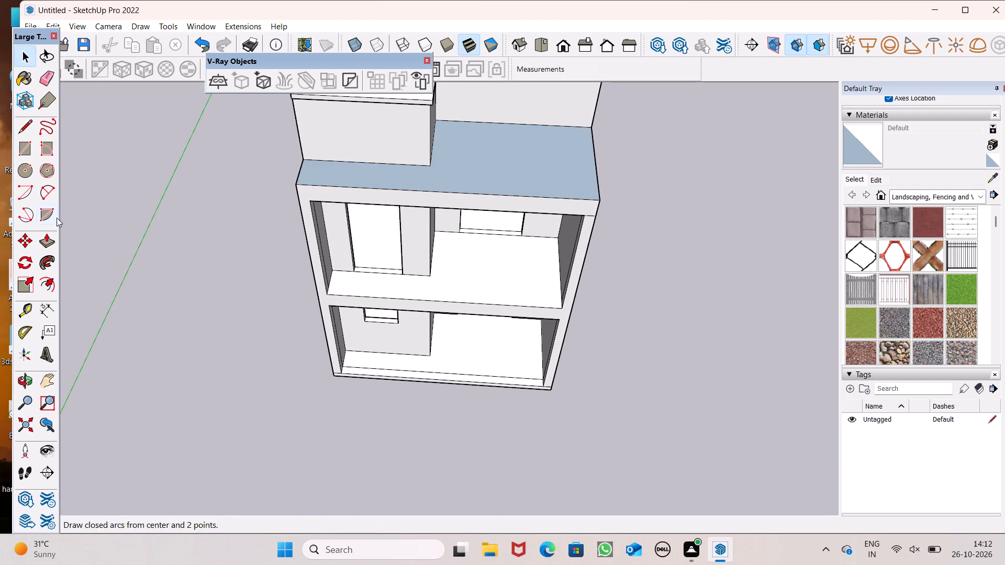
left_click(44, 251)
scroll(355, 284, "up", 2)
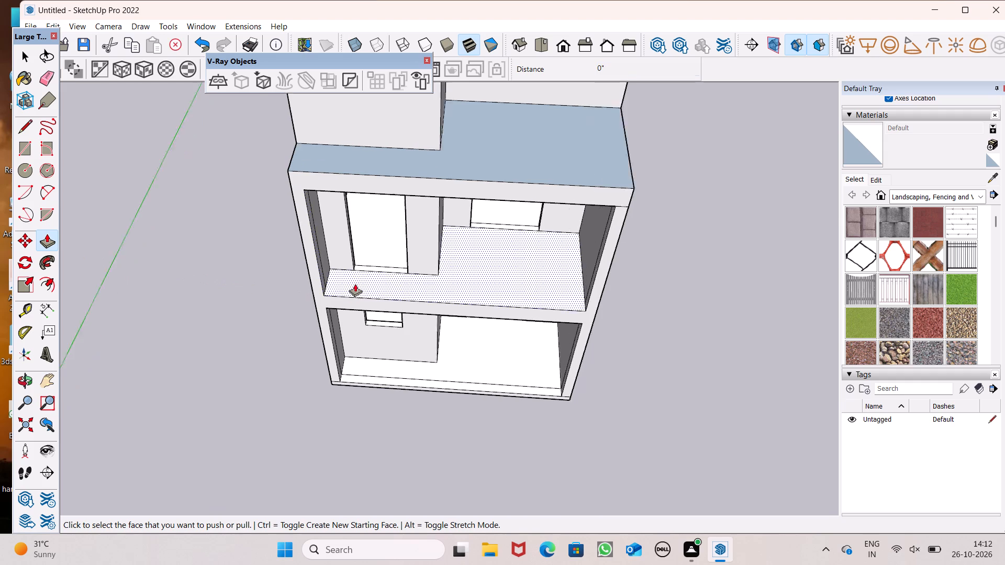
scroll(355, 284, "up", 2)
left_click_drag(456, 260, 459, 277)
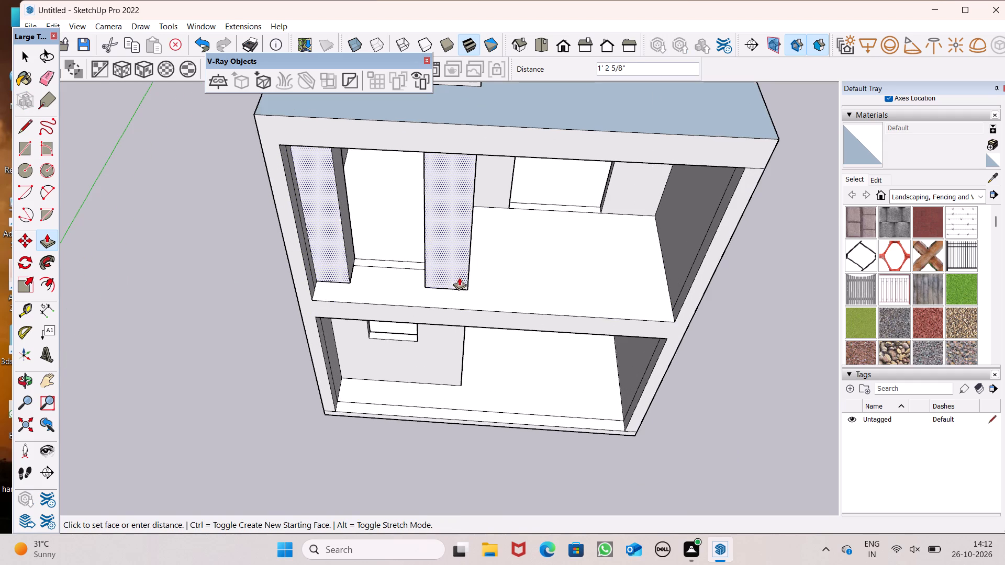
left_click_drag(459, 277, 457, 271)
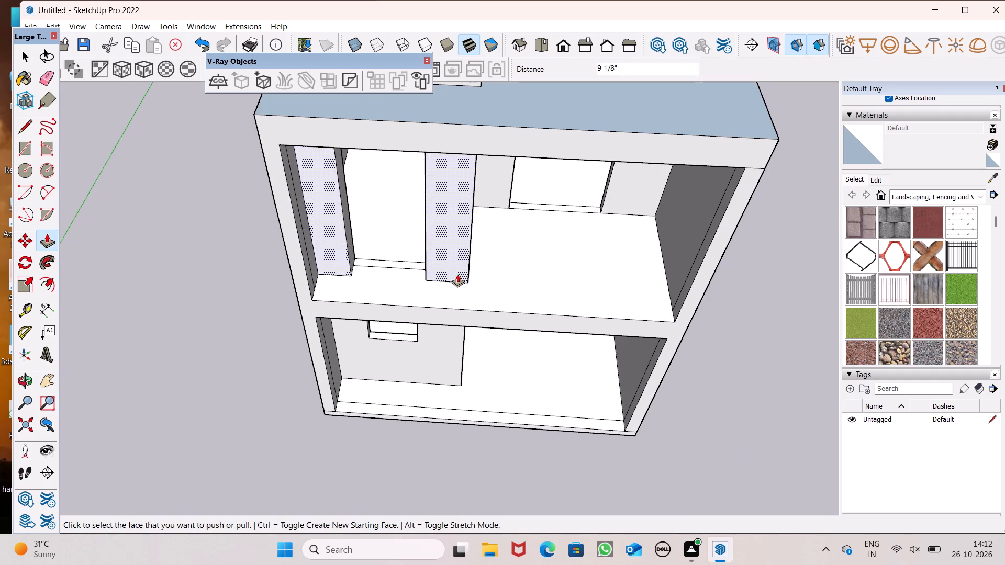
Erase the leftover threshold edges across the floor of the projecting room's first-floor doorway.
scroll(458, 269, "down", 3)
middle_click_drag(464, 270, 407, 172)
scroll(475, 235, "up", 5)
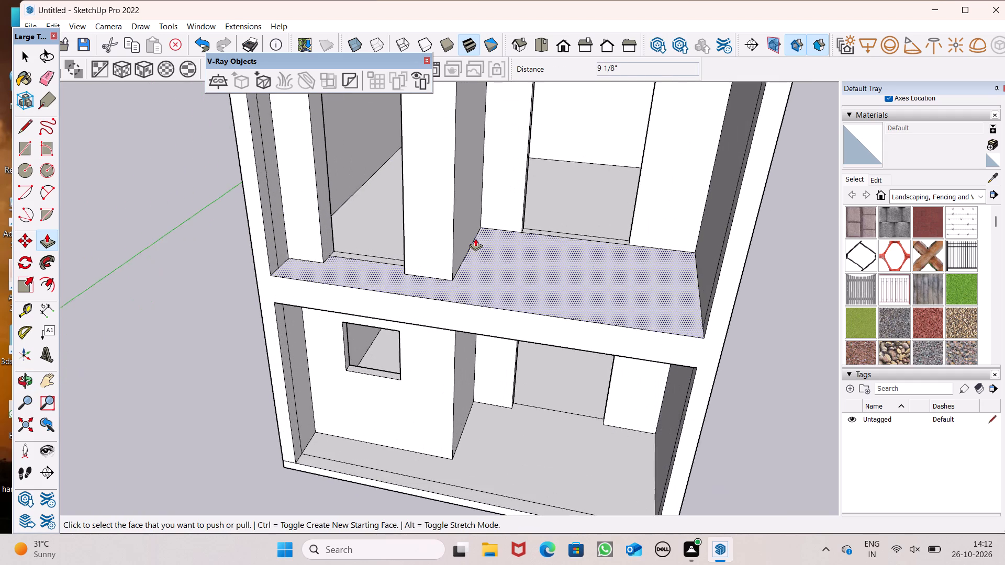
scroll(475, 233, "down", 4)
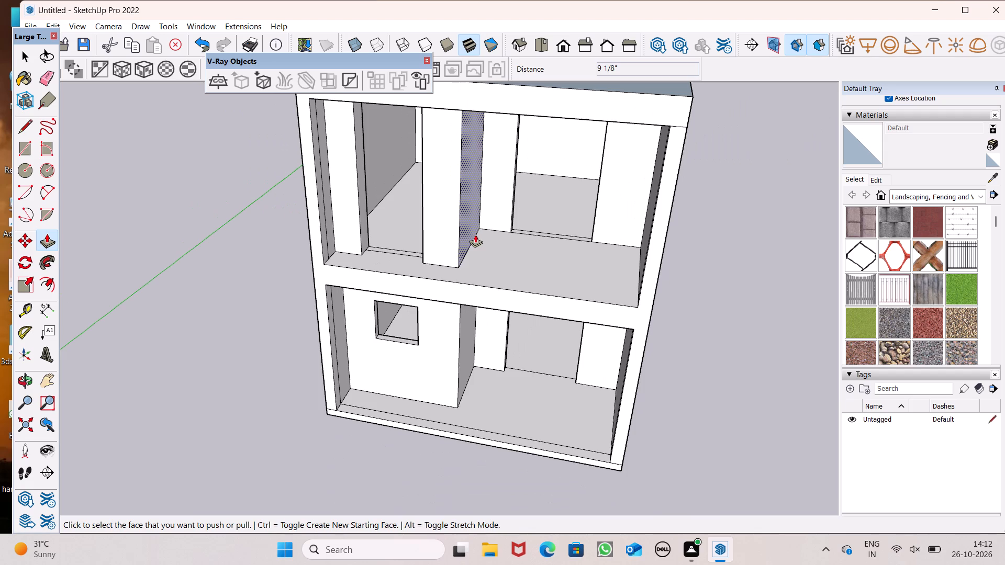
middle_click_drag(475, 235, 565, 280)
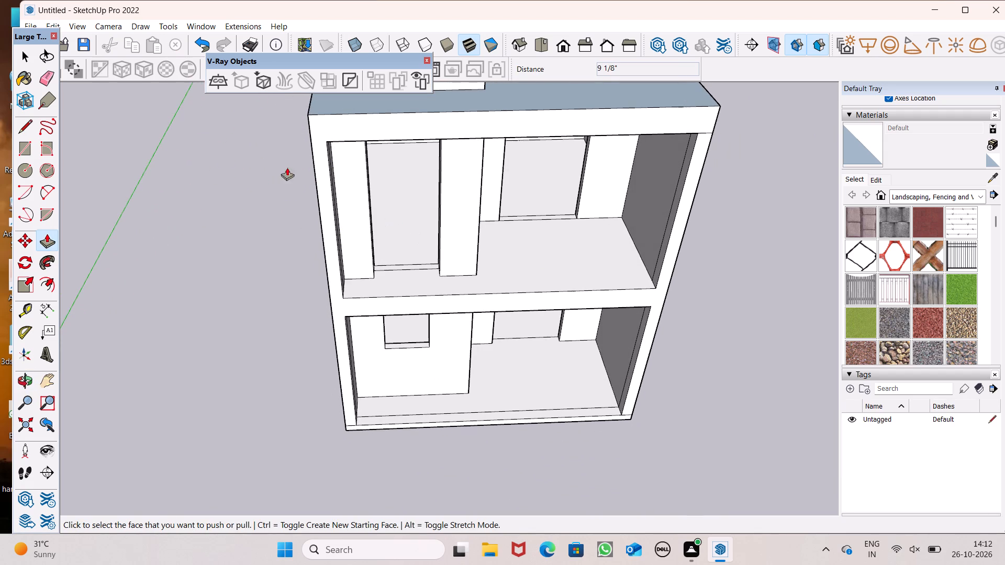
left_click(42, 75)
scroll(598, 276, "up", 1)
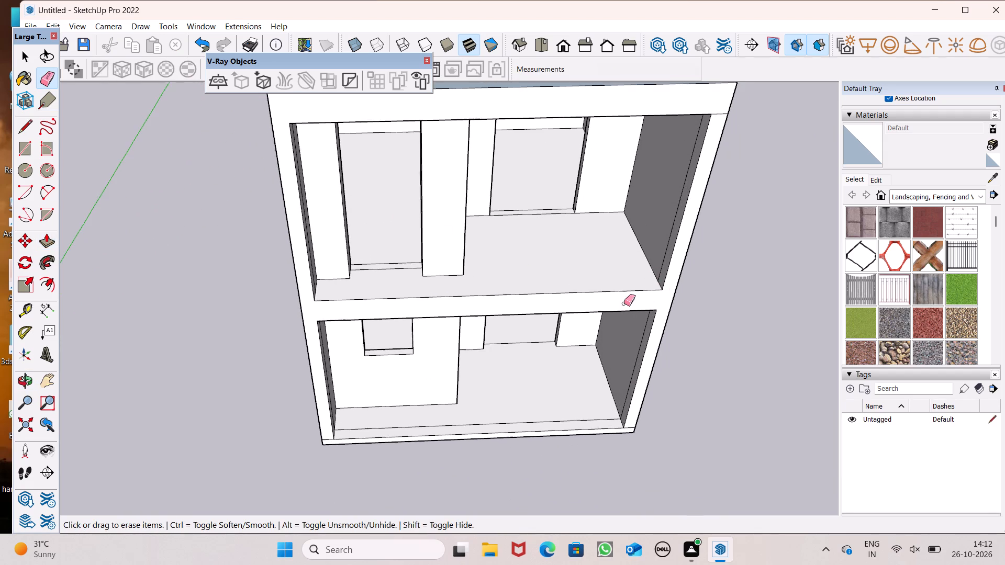
scroll(624, 303, "up", 1)
middle_click_drag(624, 303, 659, 333)
scroll(387, 244, "up", 5)
scroll(370, 242, "down", 4)
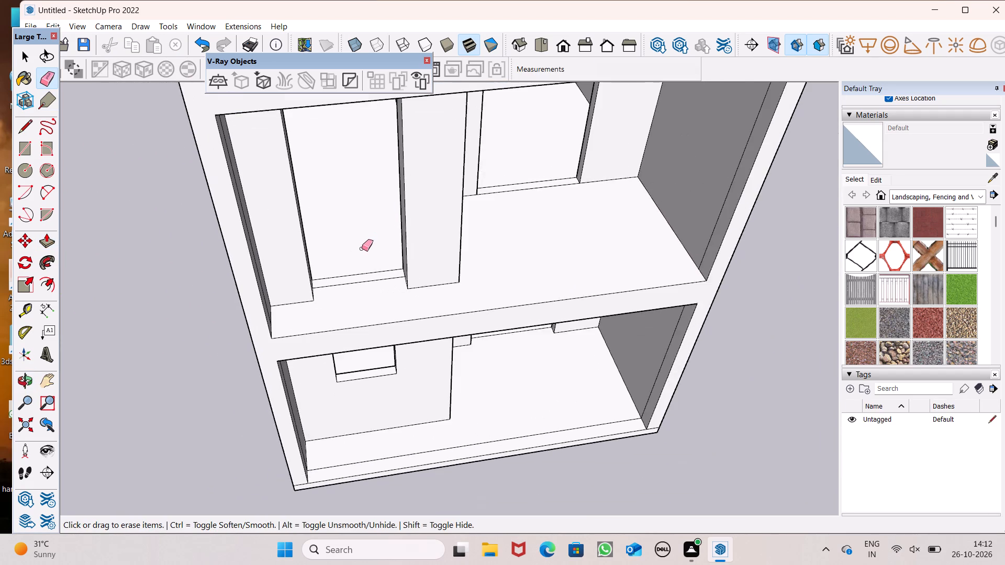
scroll(360, 286, "up", 4)
scroll(360, 286, "down", 1)
left_click_drag(363, 266, 363, 282)
Examine the first-floor doorway, balcony floor and front openings from several angles.
scroll(355, 265, "down", 4)
middle_click_drag(410, 290, 359, 306)
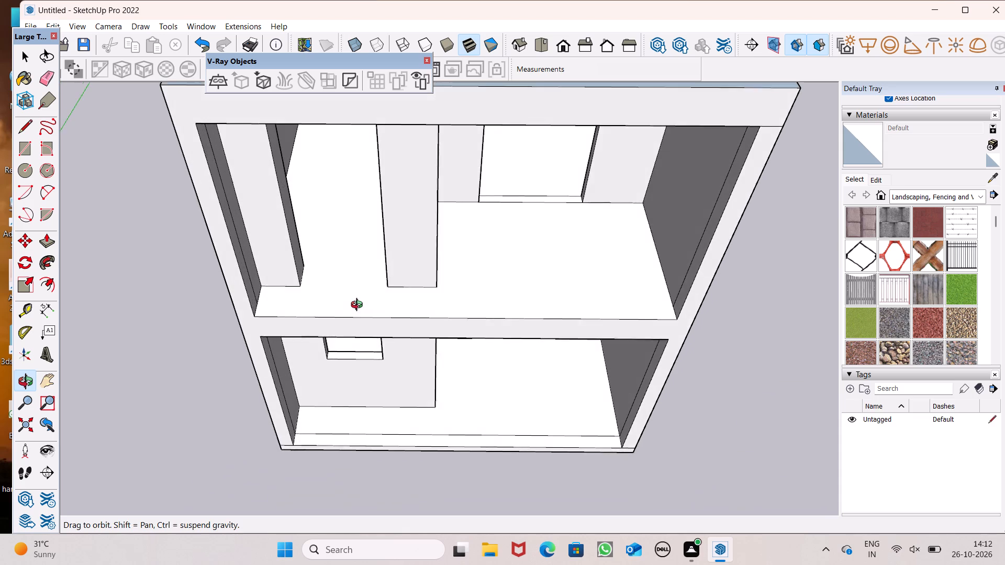
middle_click_drag(359, 306, 359, 306)
scroll(343, 264, "down", 3)
scroll(505, 299, "up", 3)
middle_click_drag(507, 309, 427, 337)
middle_click_drag(431, 336, 441, 332)
middle_click(441, 332)
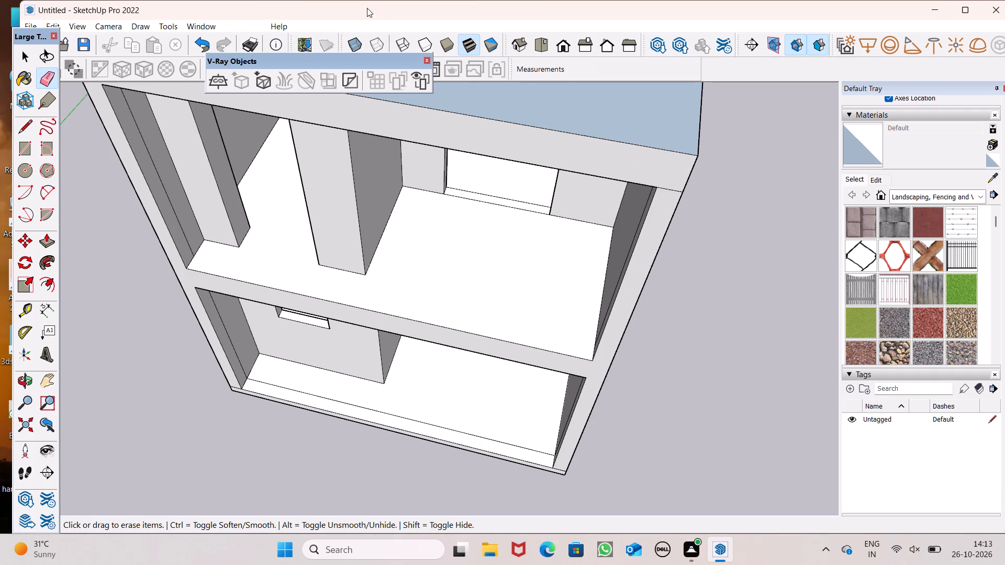
scroll(326, 212, "down", 5)
middle_click_drag(448, 261, 538, 156)
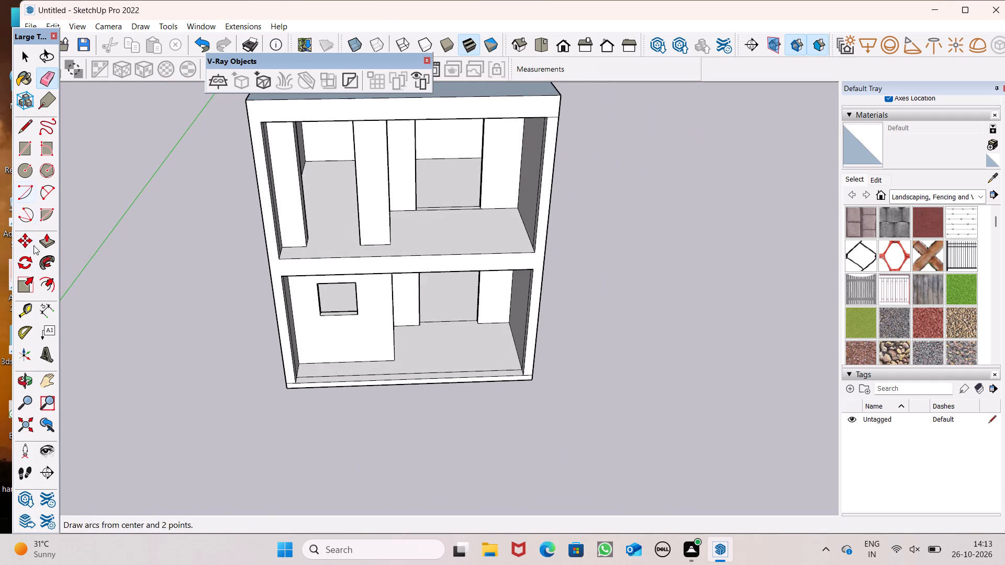
Place a guide 1' 10 1/8" behind the first-floor balcony's front edge, in line with the projecting room wall.
left_click(30, 308)
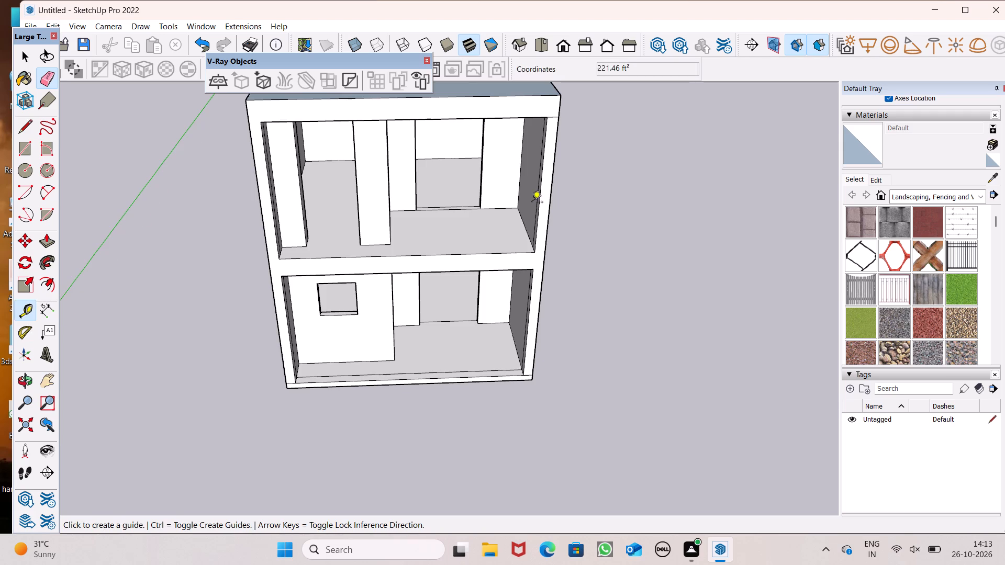
scroll(532, 203, "down", 3)
middle_click_drag(490, 223, 463, 374)
scroll(473, 346, "up", 7)
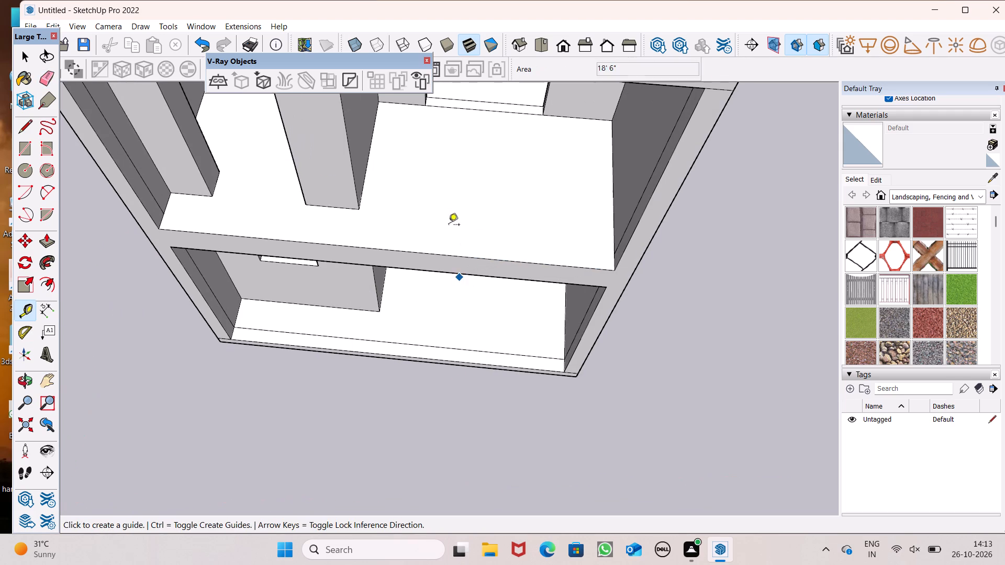
scroll(409, 227, "down", 2)
middle_click_drag(412, 222, 408, 265)
scroll(434, 227, "up", 2)
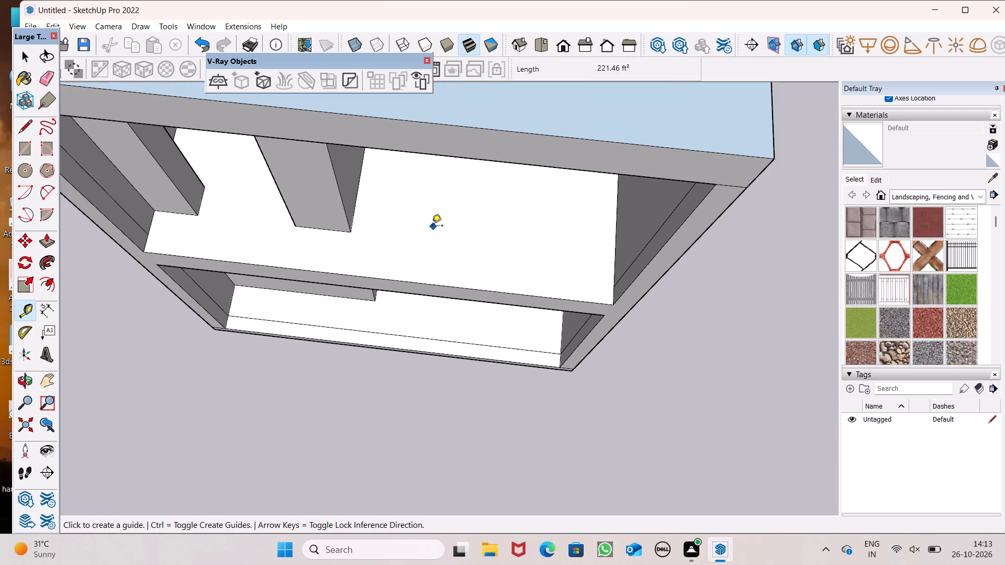
left_click(431, 287)
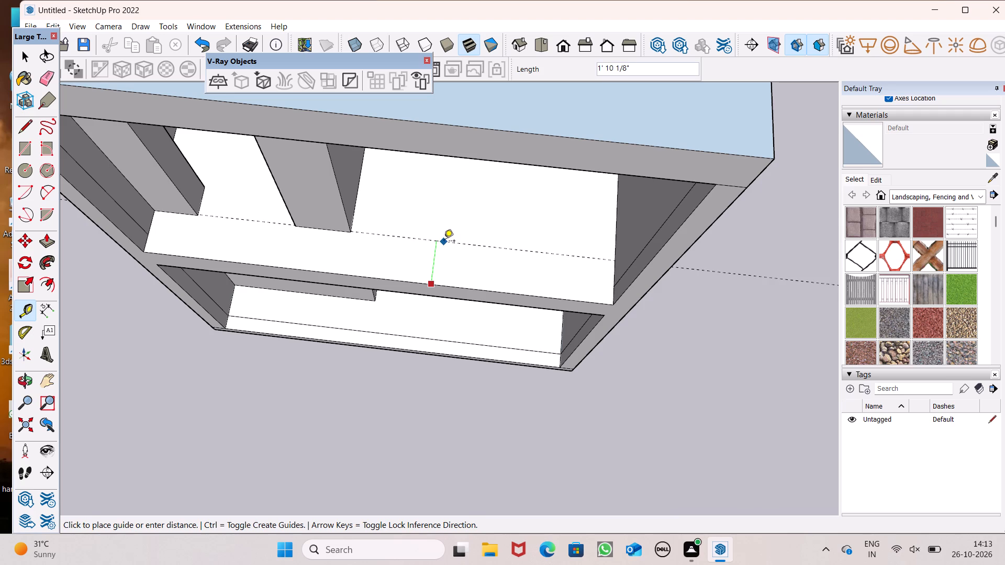
left_click(444, 242)
Place a second parallel guide on the balcony floor, 4" further back from the first one.
left_click(440, 243)
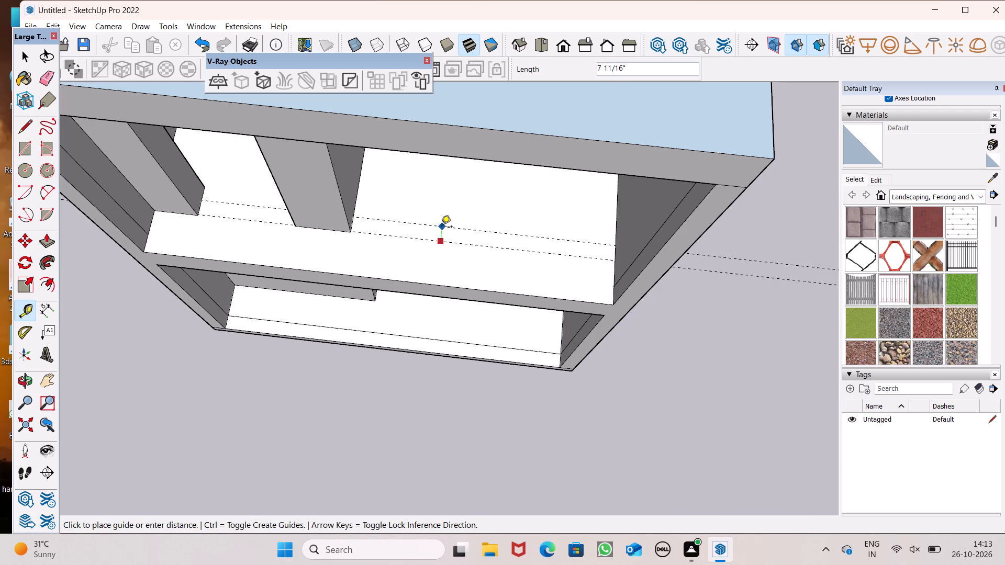
key("4")
key("shift+quotedbl")
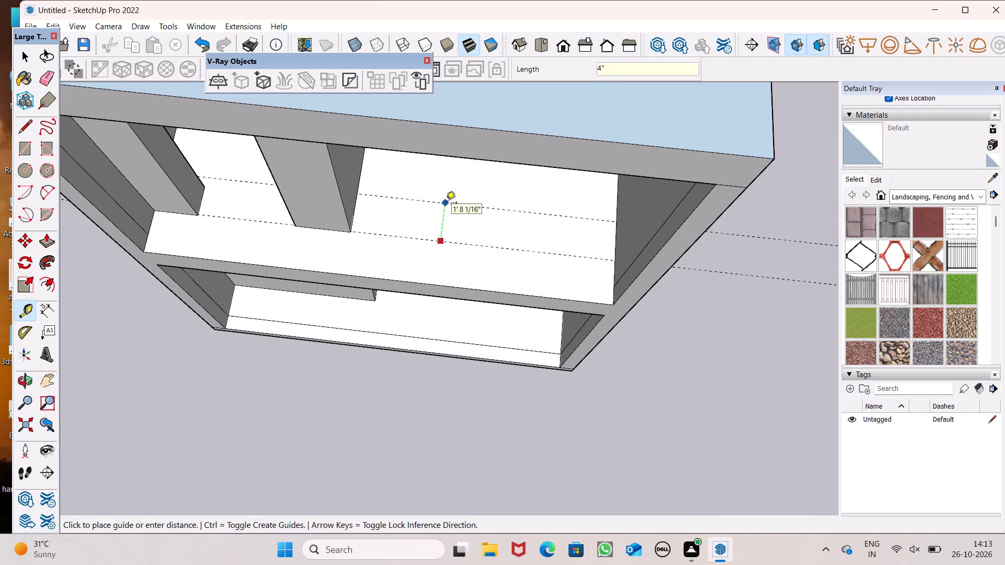
key("Return")
key("space")
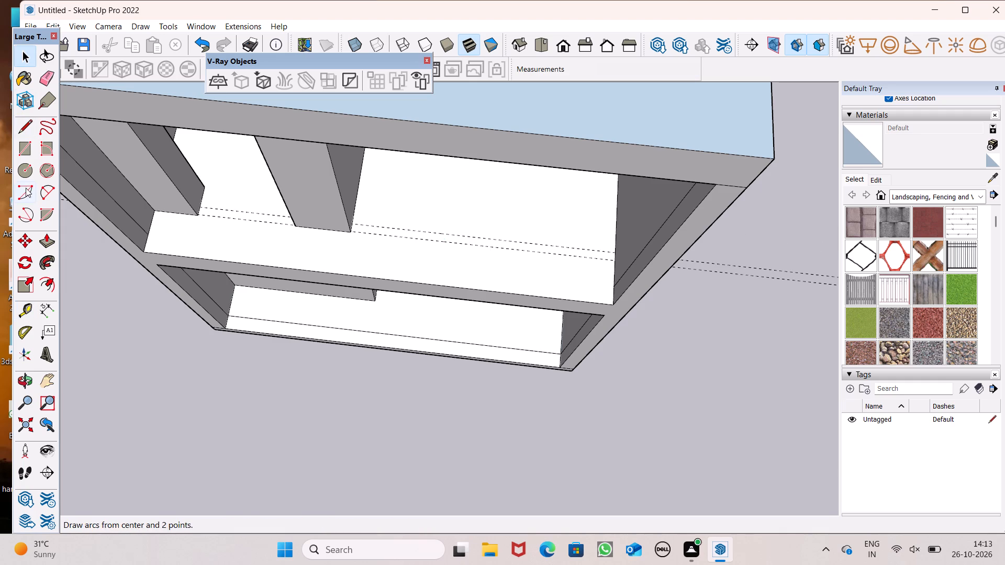
Draw a 4" wide rectangle between the guides, from the projecting room's front corner to the opposite side wall.
left_click(26, 152)
scroll(363, 247, "up", 1)
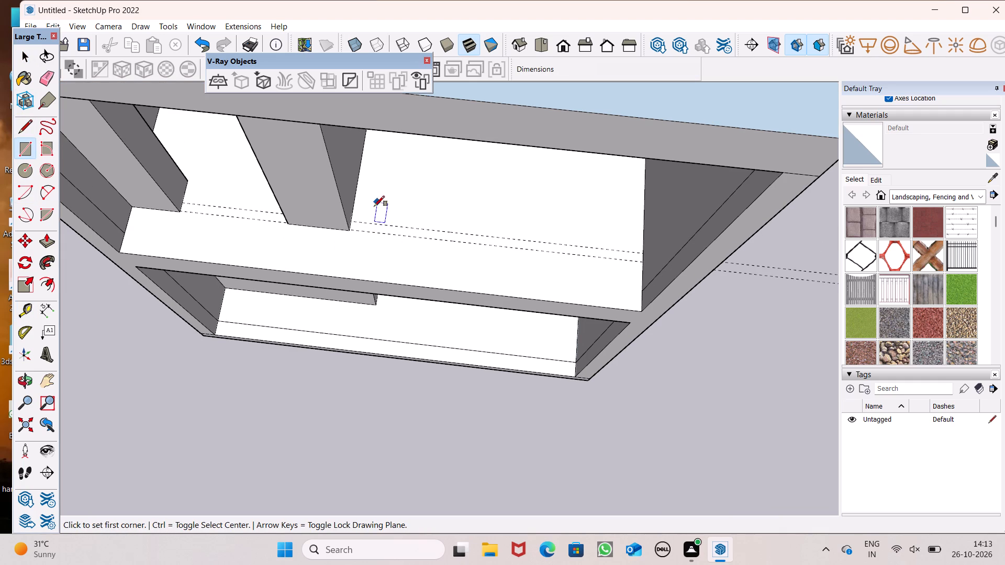
left_click(352, 220)
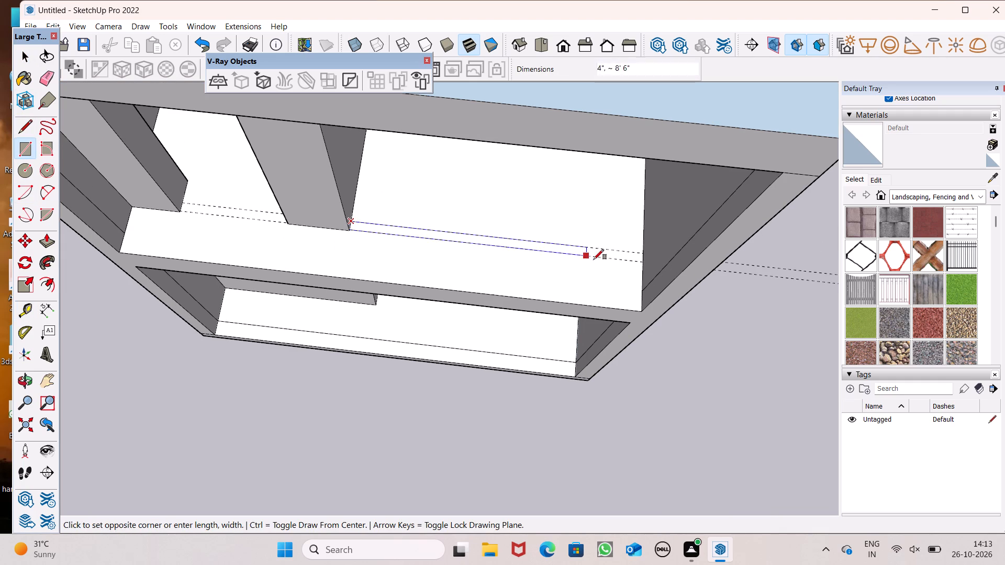
left_click_drag(644, 262, 639, 258)
scroll(392, 166, "down", 5)
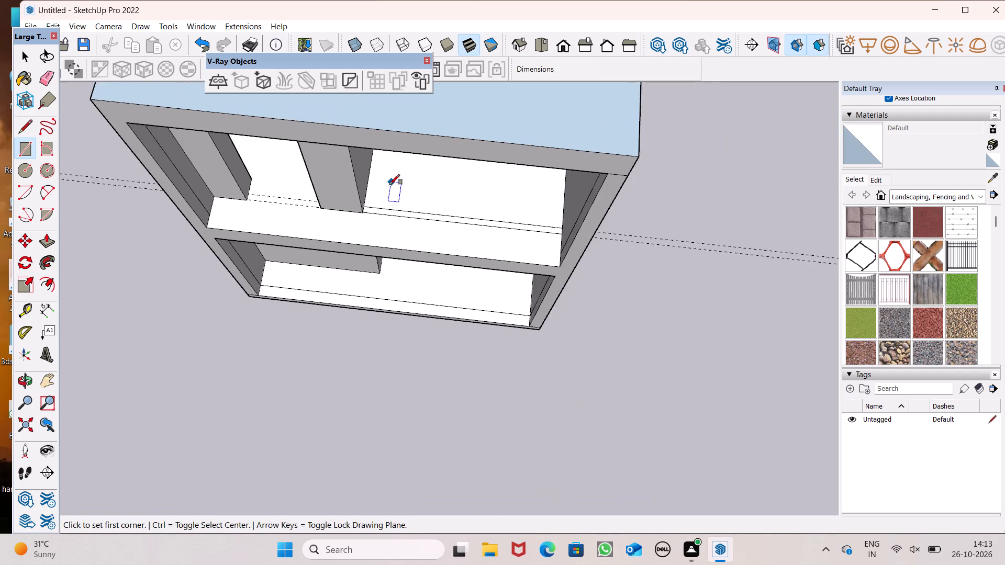
Erase both construction guides.
left_click(50, 70)
left_click_drag(96, 168, 96, 187)
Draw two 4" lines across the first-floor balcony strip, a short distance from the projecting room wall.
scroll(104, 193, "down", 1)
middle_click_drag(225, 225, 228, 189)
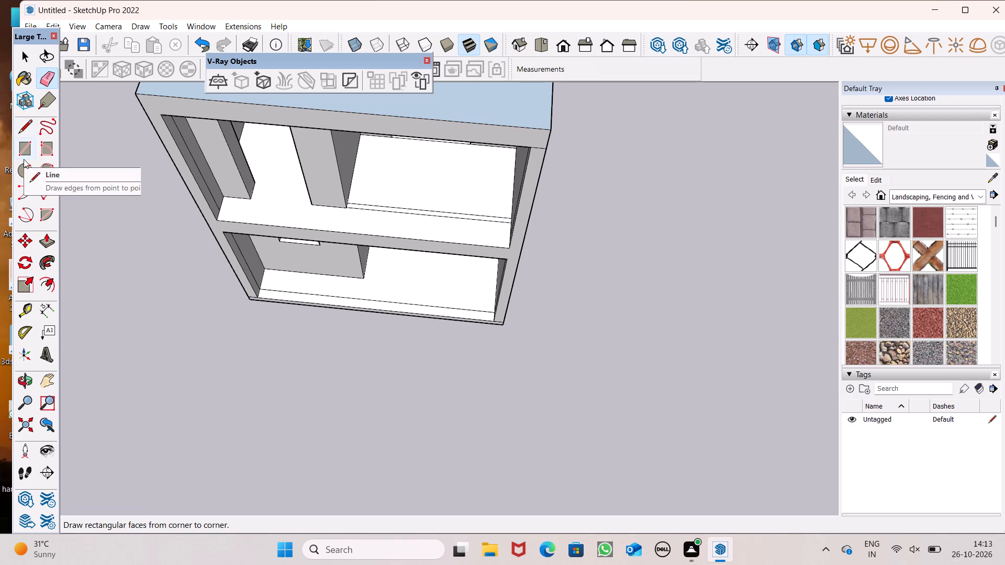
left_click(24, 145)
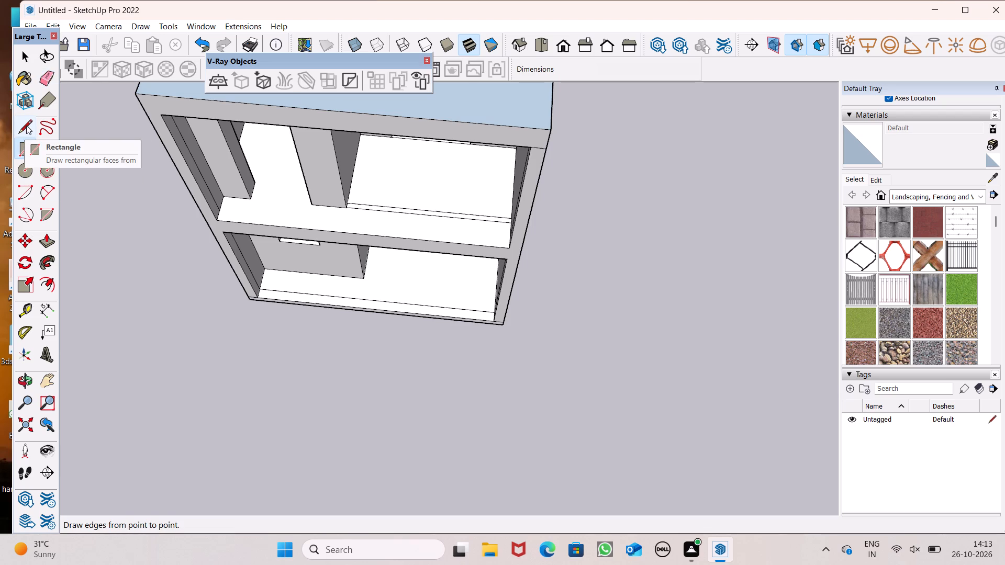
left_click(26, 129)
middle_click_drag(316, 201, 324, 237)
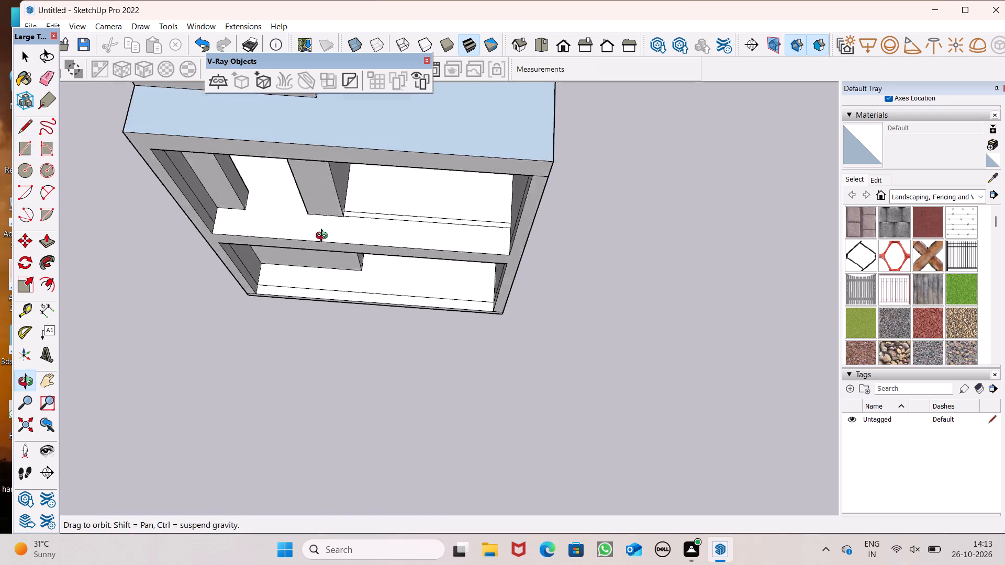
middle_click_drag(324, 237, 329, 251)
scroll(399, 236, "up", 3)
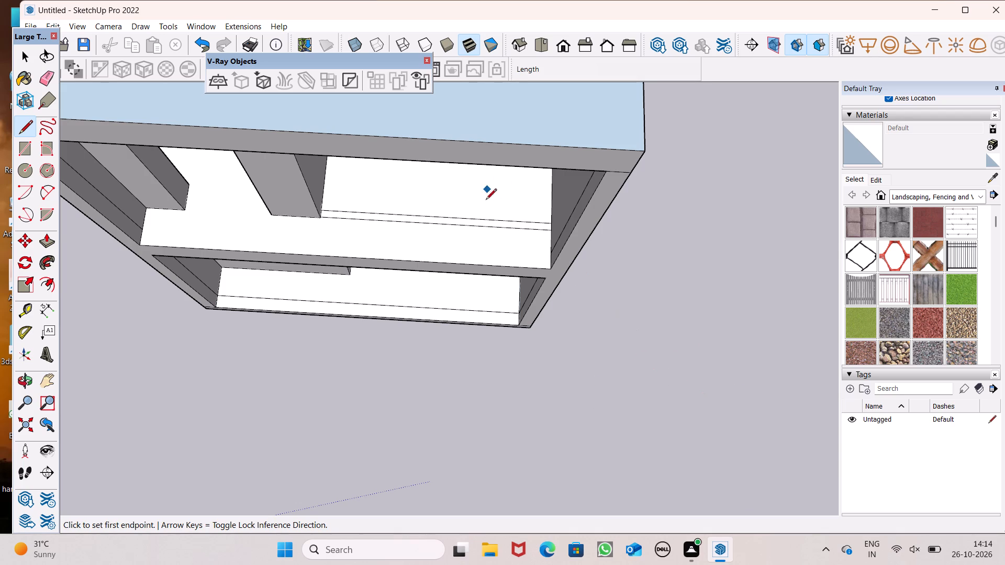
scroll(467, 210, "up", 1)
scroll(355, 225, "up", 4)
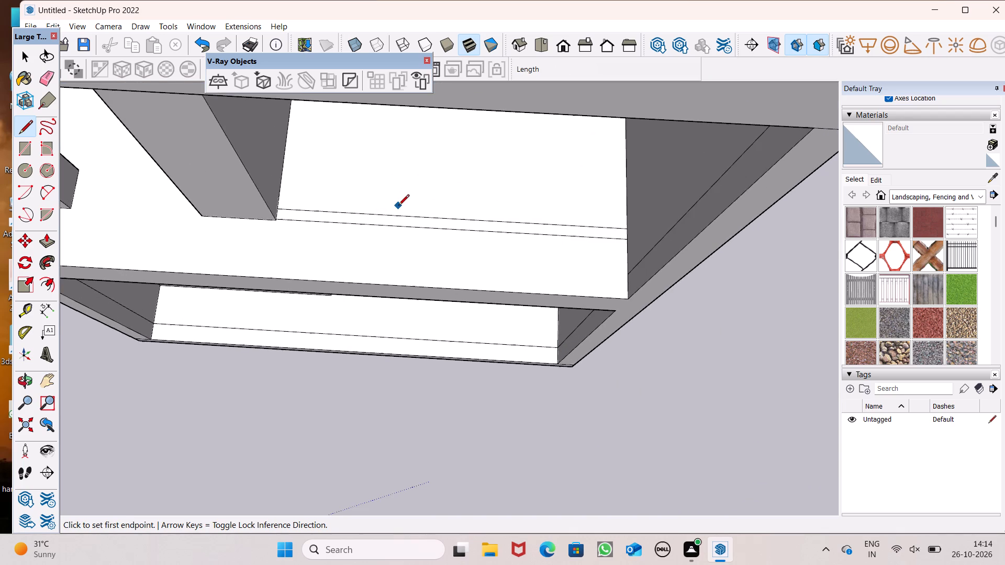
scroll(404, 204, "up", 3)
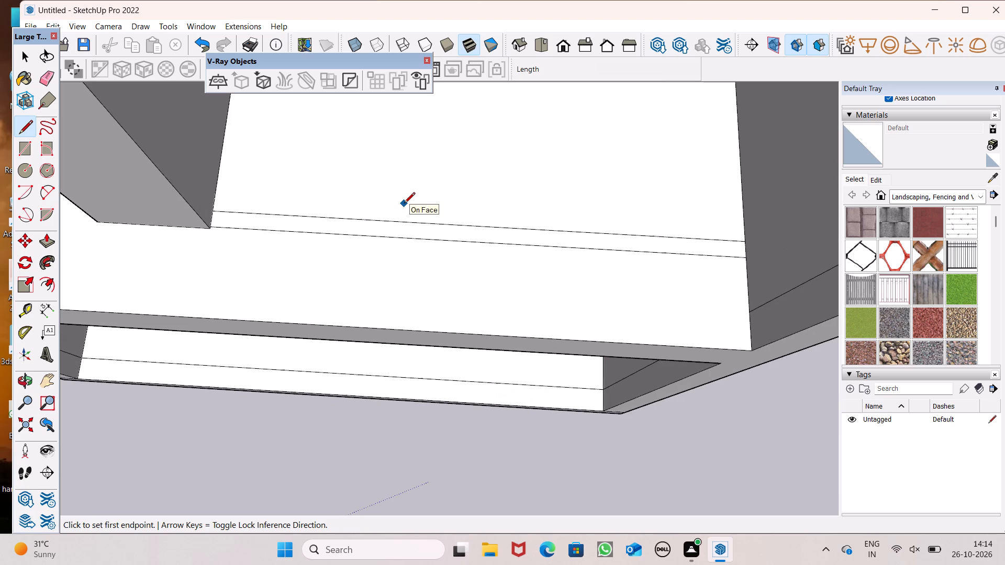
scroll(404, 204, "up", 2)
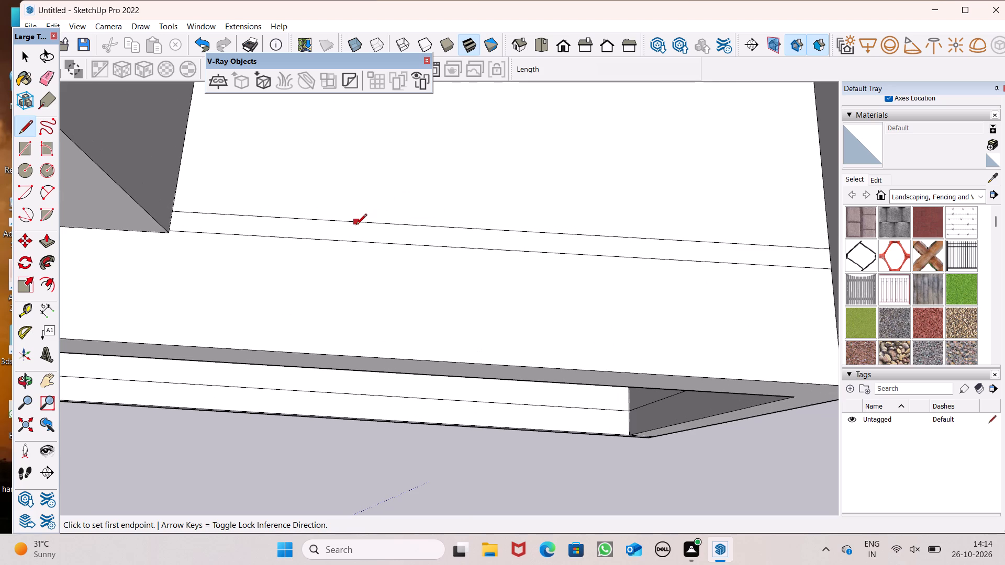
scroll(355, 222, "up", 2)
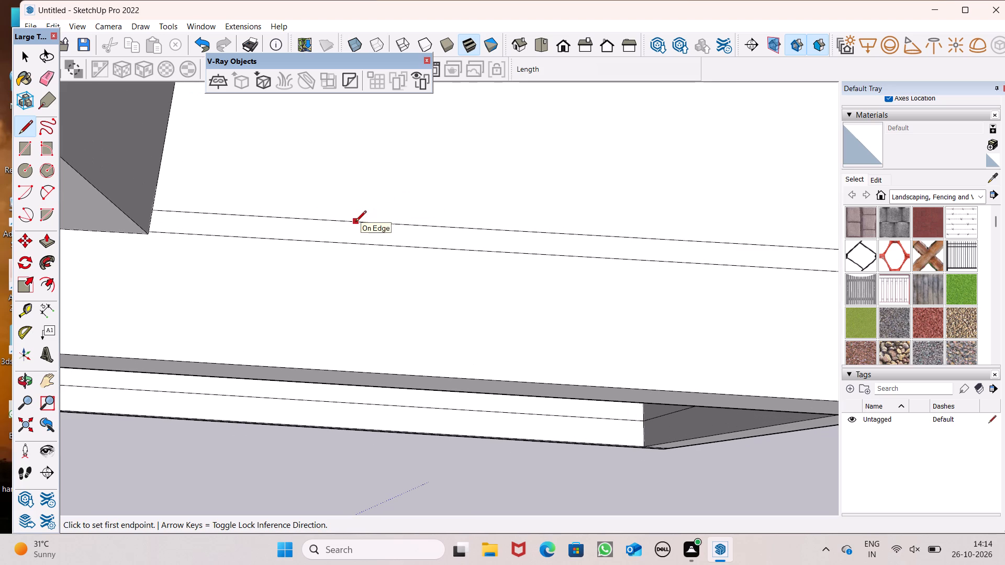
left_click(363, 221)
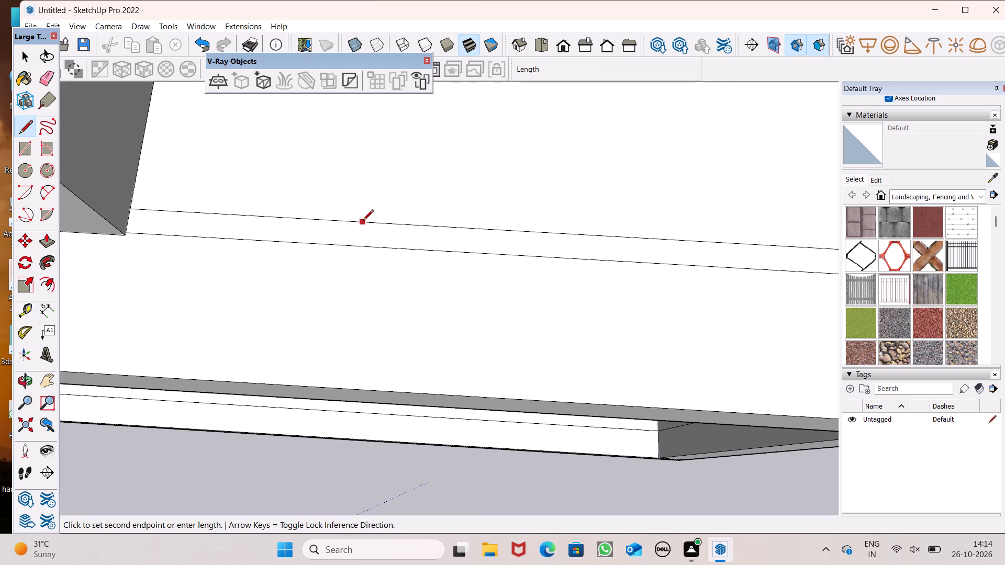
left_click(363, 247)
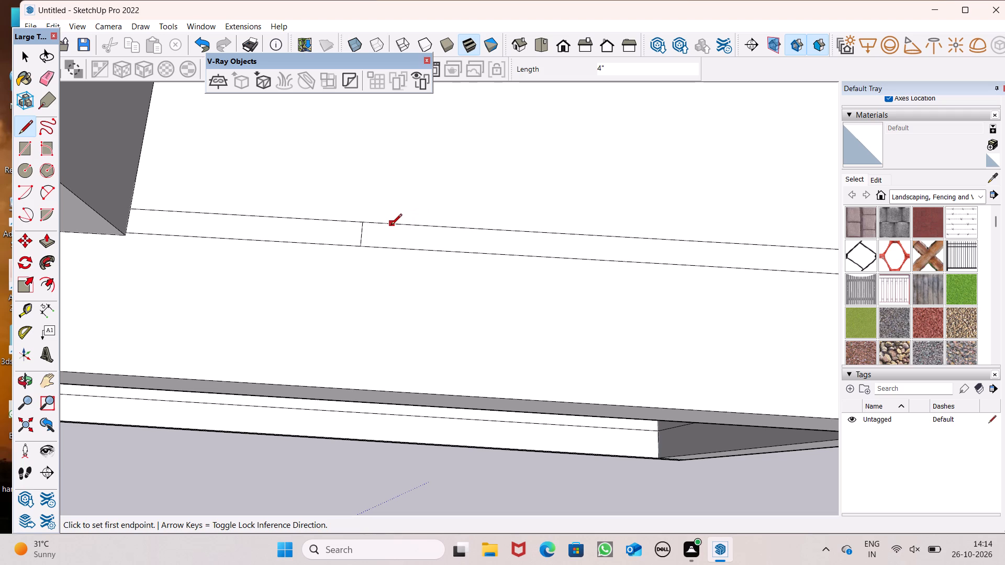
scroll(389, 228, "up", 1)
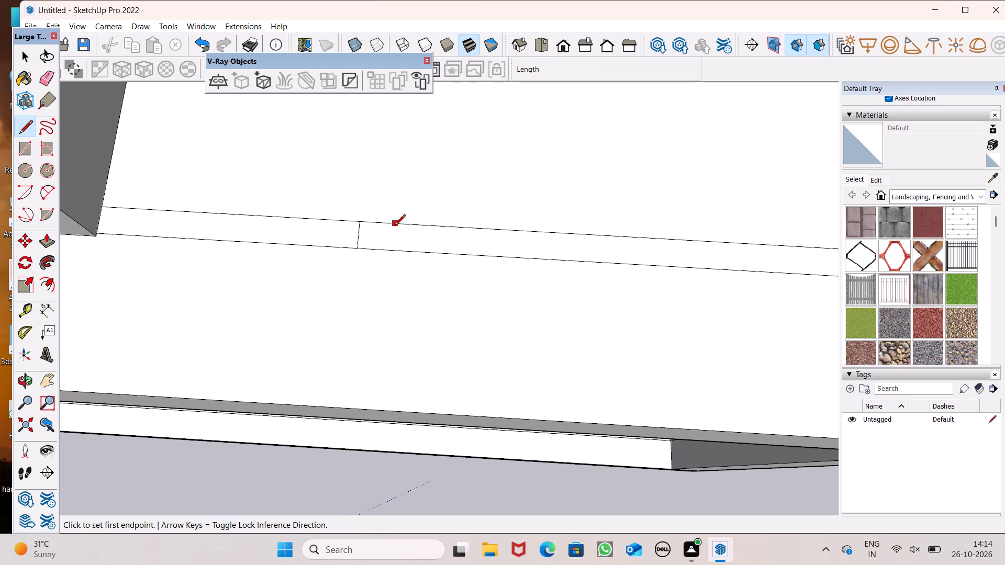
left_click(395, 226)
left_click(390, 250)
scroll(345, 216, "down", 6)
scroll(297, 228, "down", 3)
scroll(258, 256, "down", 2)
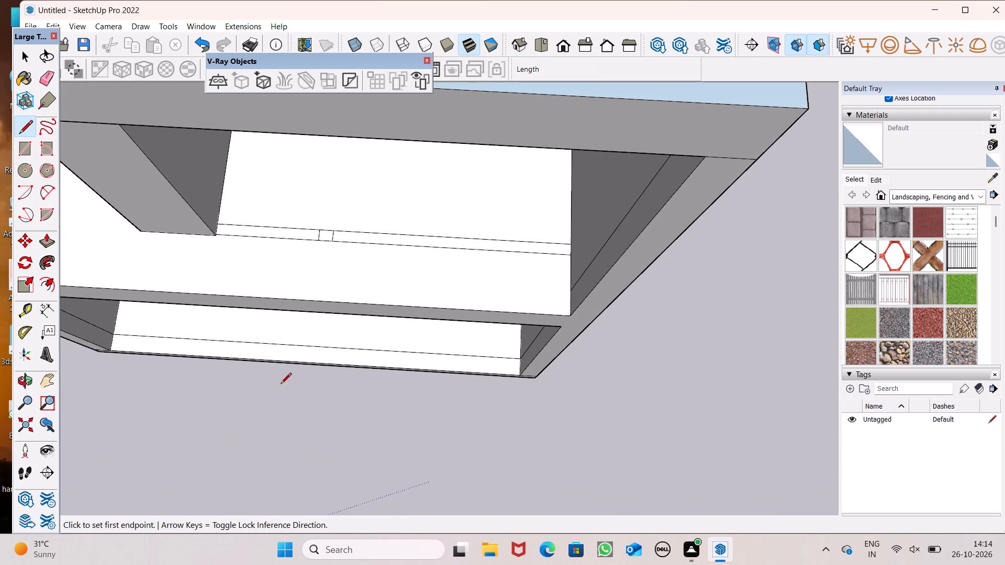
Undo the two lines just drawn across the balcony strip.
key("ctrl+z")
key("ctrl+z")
Draw two closely spaced 4" lines across the balcony strip to outline a small post section nearer the projecting room.
scroll(355, 232, "up", 4)
scroll(311, 232, "up", 3)
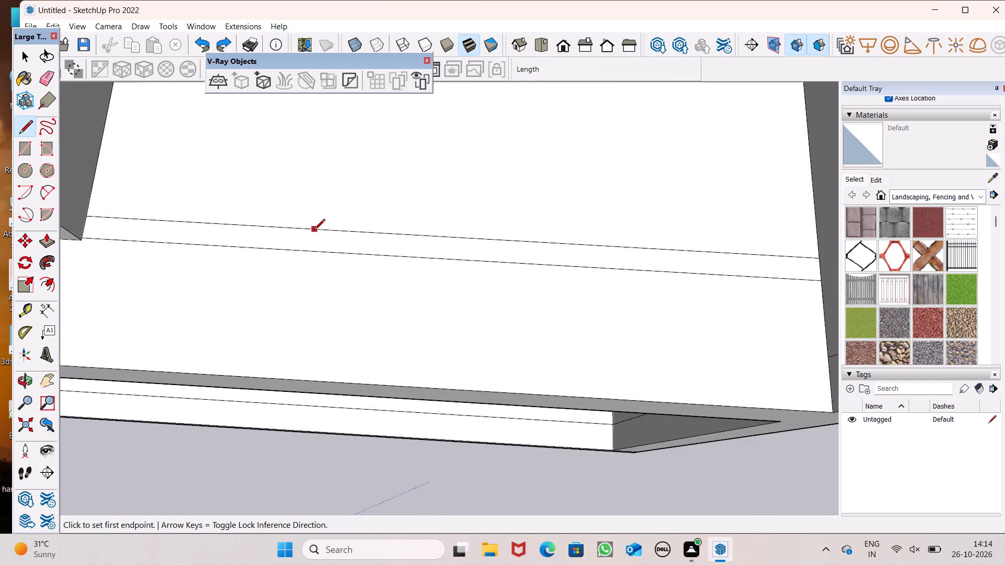
scroll(314, 231, "up", 2)
left_click(320, 229)
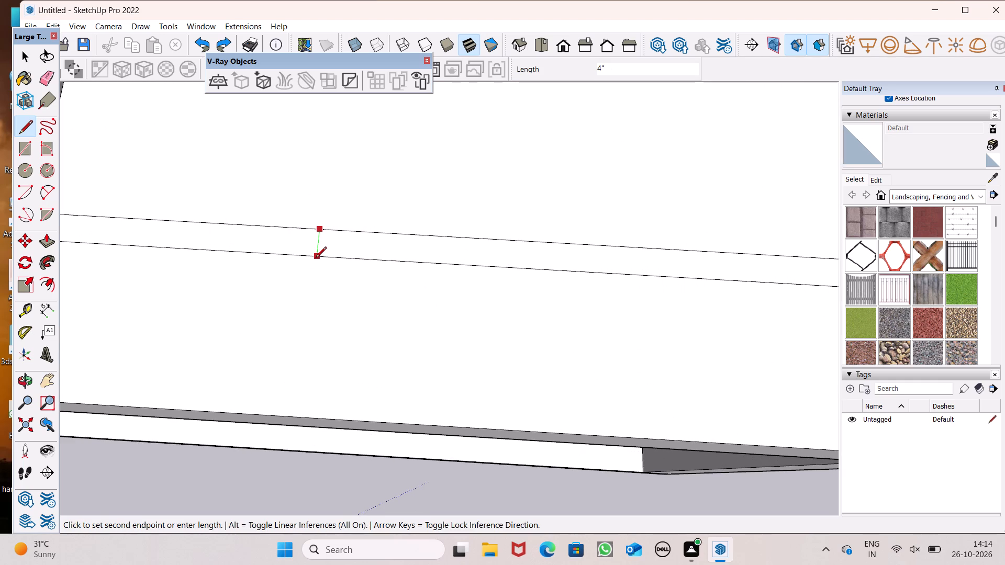
left_click(316, 257)
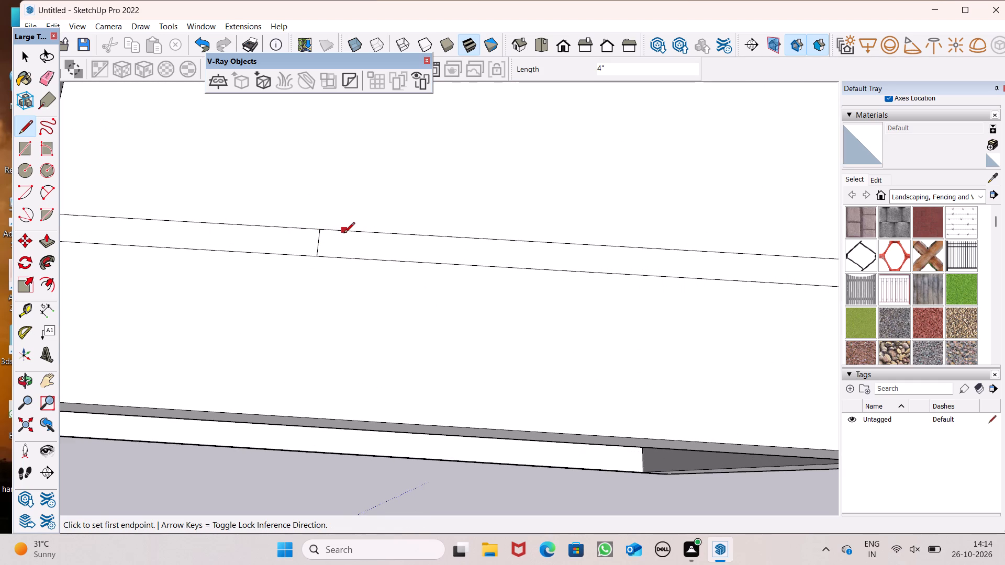
left_click(344, 233)
left_click(335, 257)
scroll(332, 225, "down", 6)
Move the small post outline about 2 13/16" along the balcony strip toward the projecting room.
key("space")
scroll(340, 221, "down", 3)
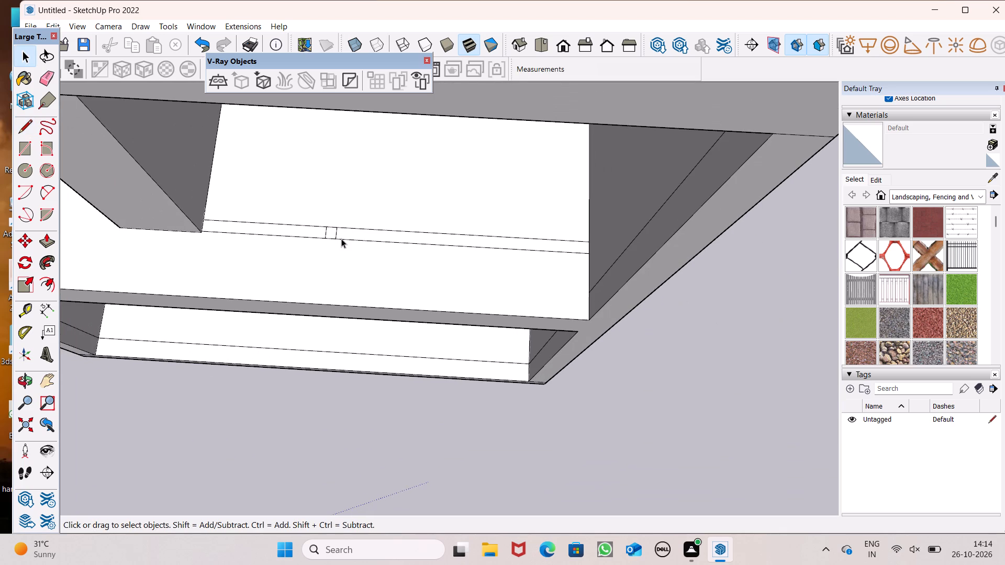
scroll(341, 239, "up", 2)
double_click(332, 230)
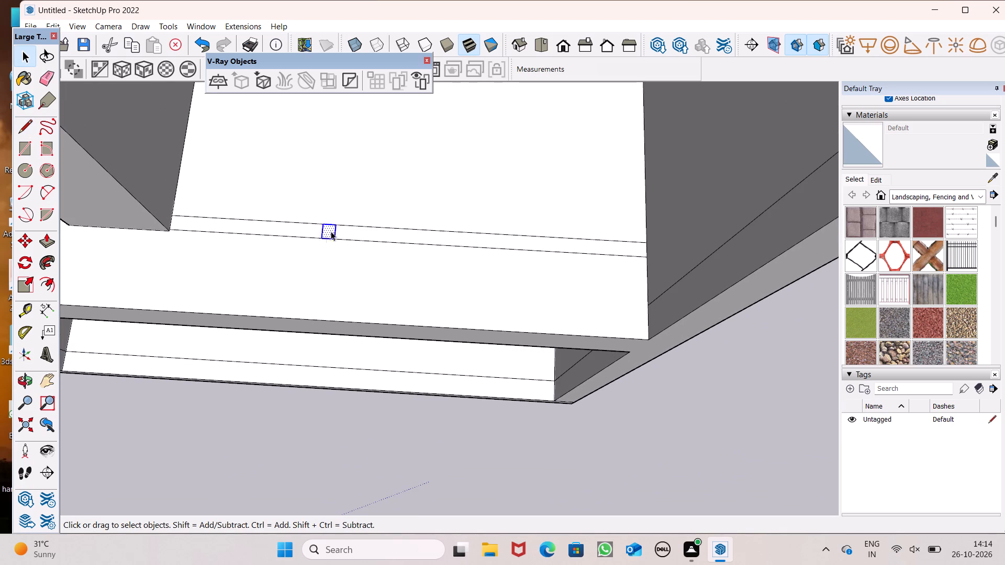
key("m")
key("Return")
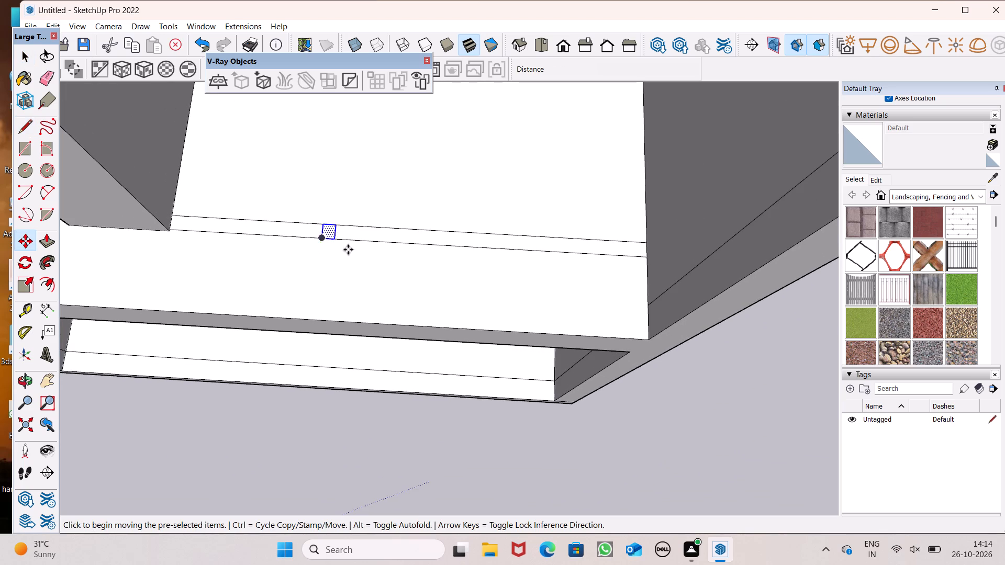
left_click_drag(337, 236, 335, 236)
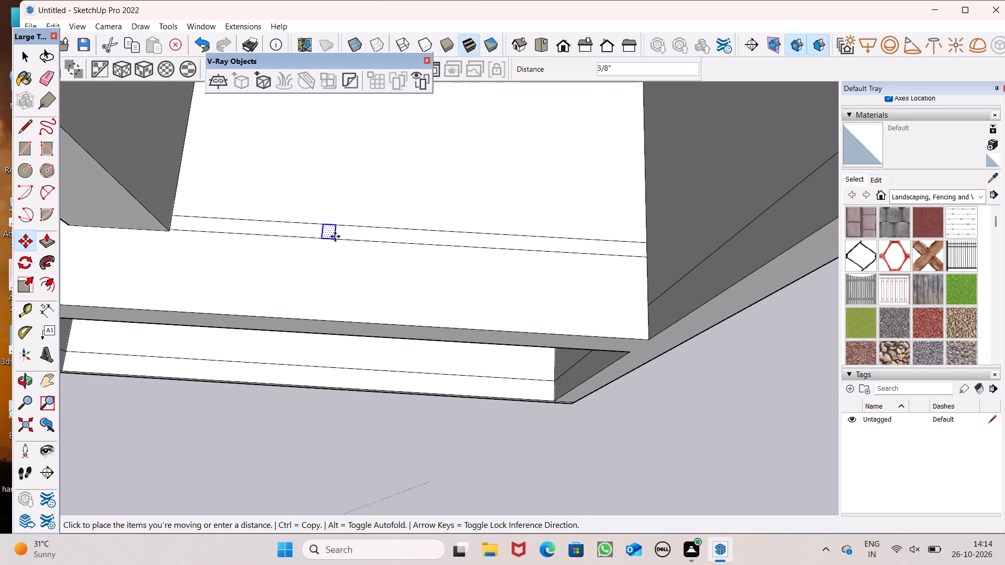
left_click_drag(335, 236, 324, 235)
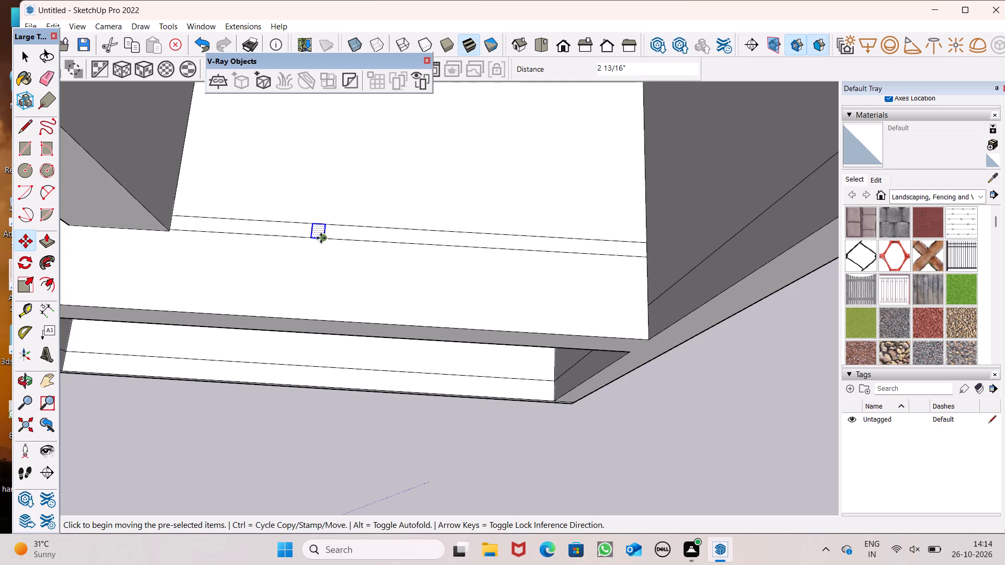
Copy the post outline about 3' 6 11/16" along the balcony strip toward the opposite side wall.
left_click_drag(322, 237, 368, 248)
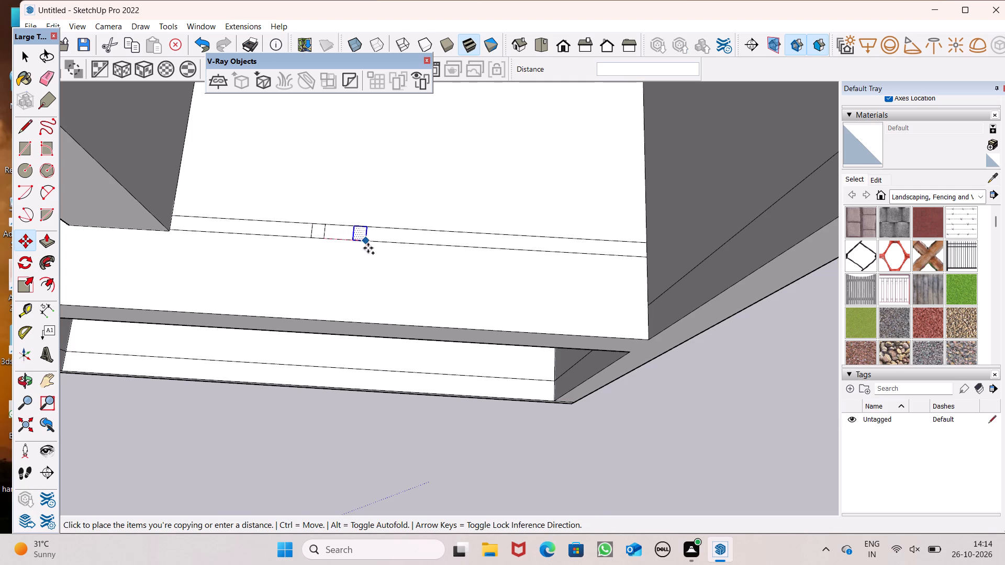
left_click_drag(368, 248, 484, 244)
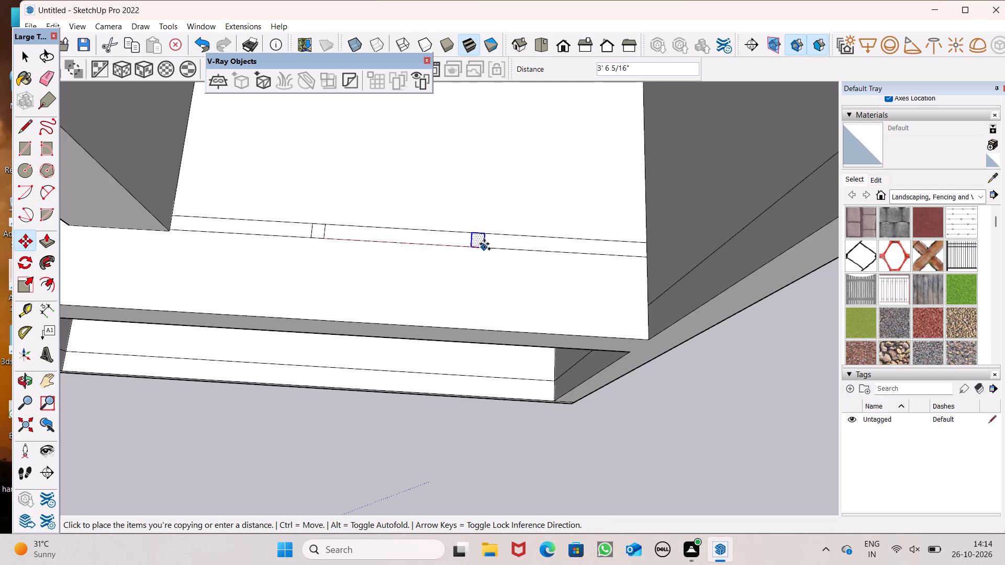
left_click_drag(484, 244, 486, 243)
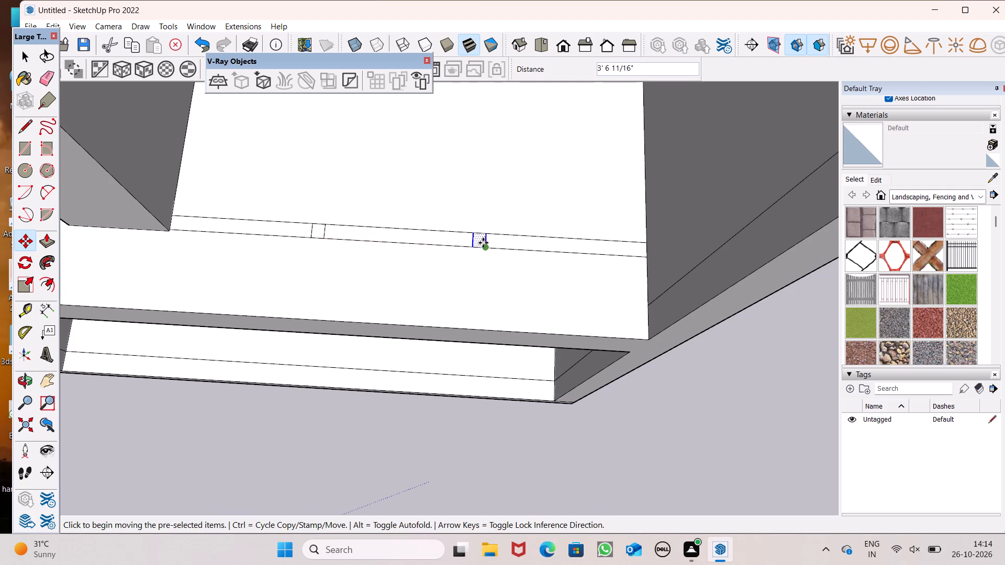
scroll(460, 270, "down", 3)
key("space")
left_click(640, 396)
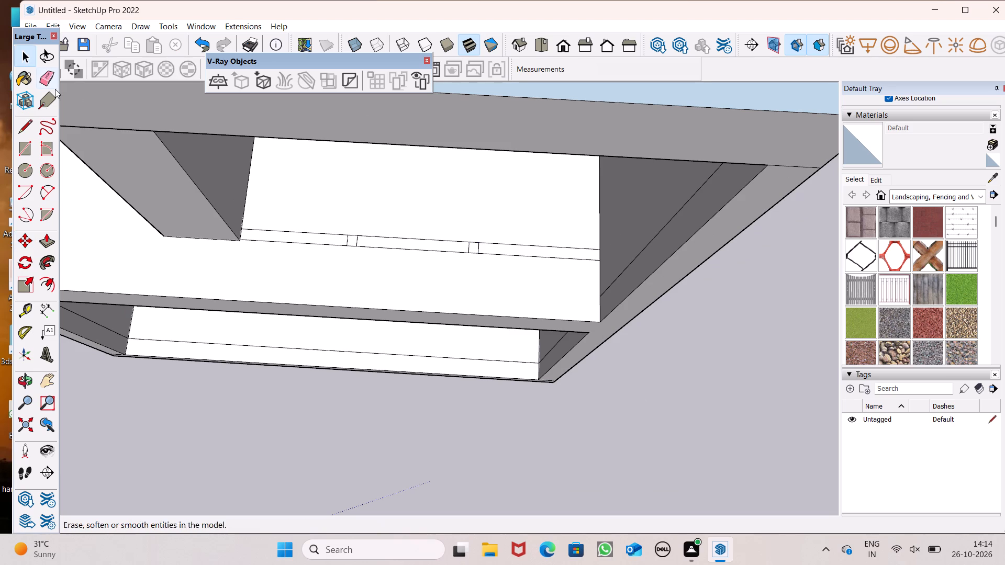
Draw two 4" lines across the balcony strip near the side wall to outline a third, narrower post section.
left_click(26, 130)
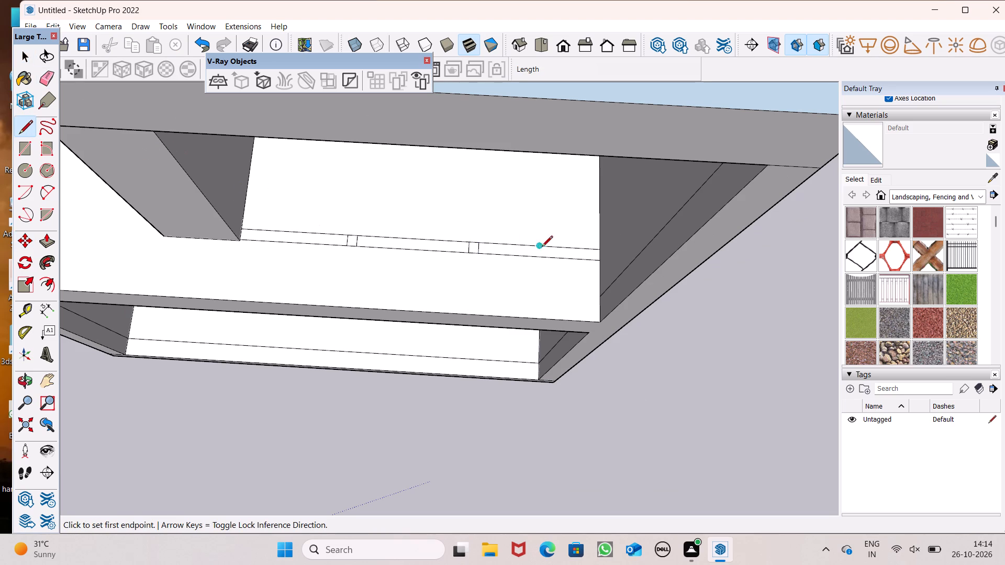
scroll(606, 256, "up", 14)
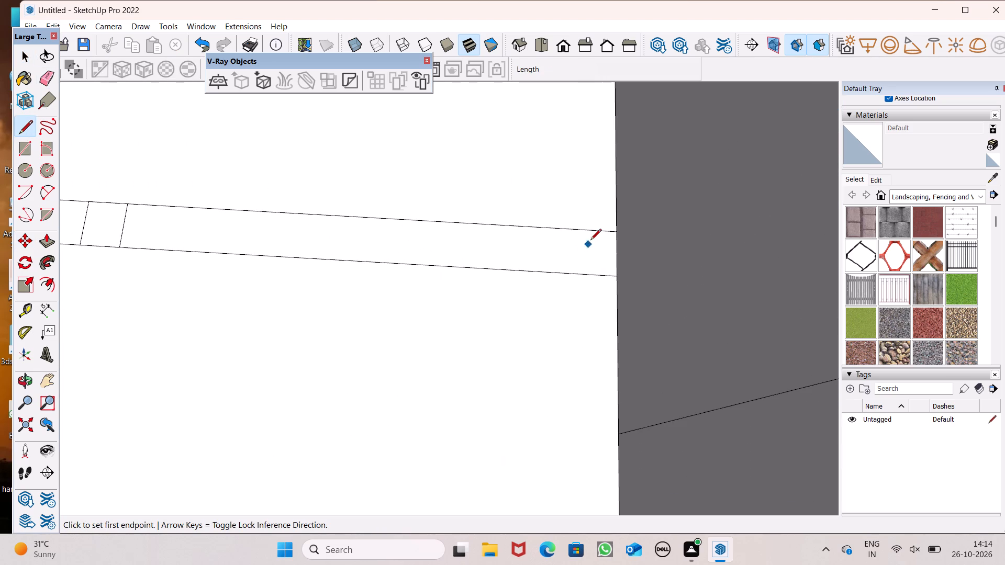
left_click(579, 232)
left_click(574, 277)
left_click(559, 230)
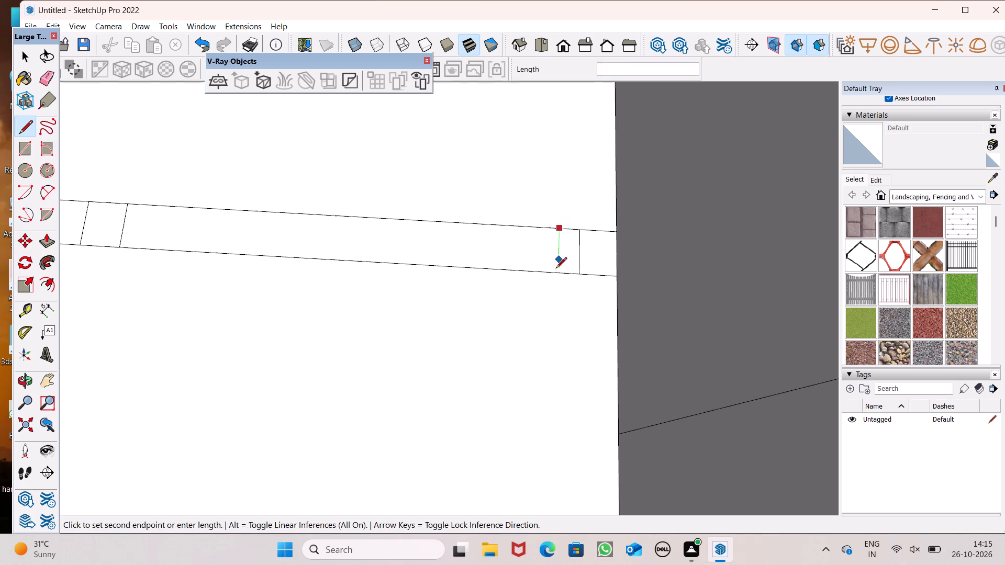
left_click_drag(555, 272, 563, 258)
scroll(582, 211, "down", 1)
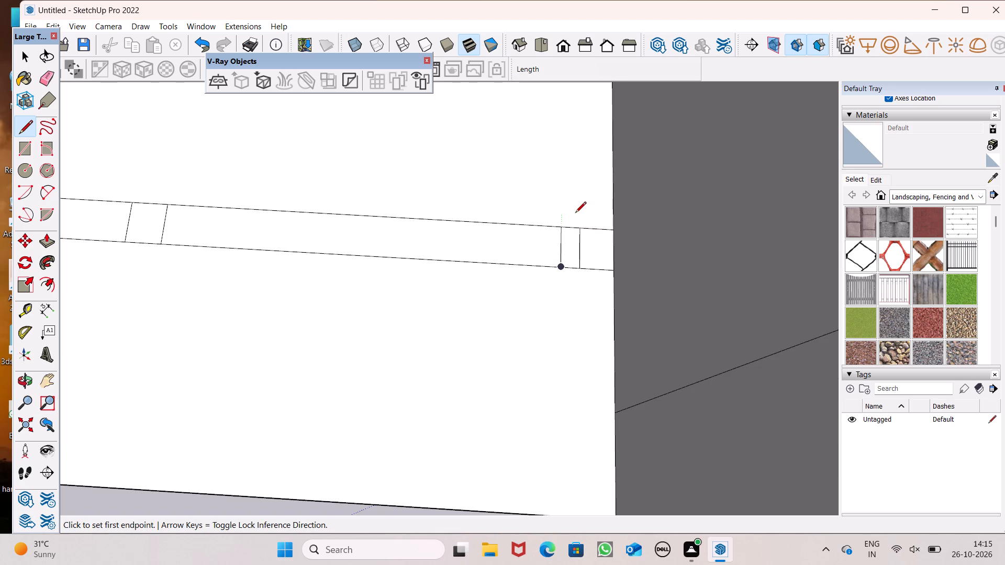
key("space")
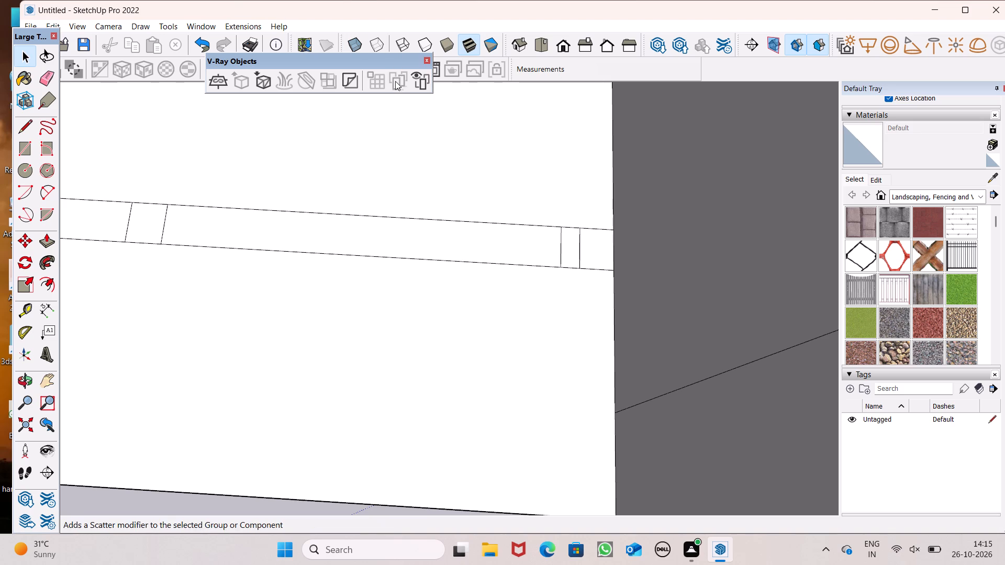
Paint the three small post sections on the first-floor balcony strip with the near-black Color M08.
scroll(440, 208, "down", 5)
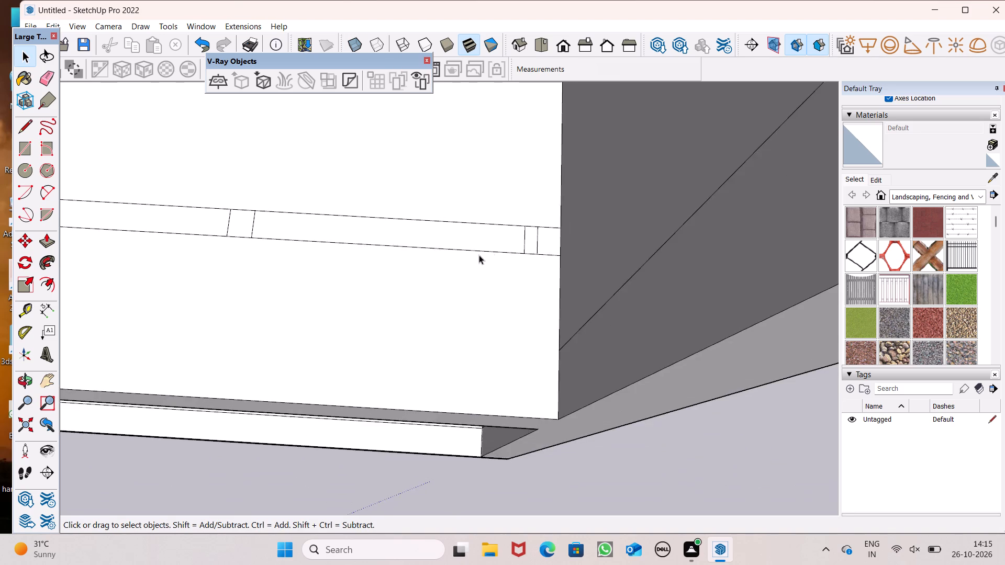
scroll(501, 244, "down", 10)
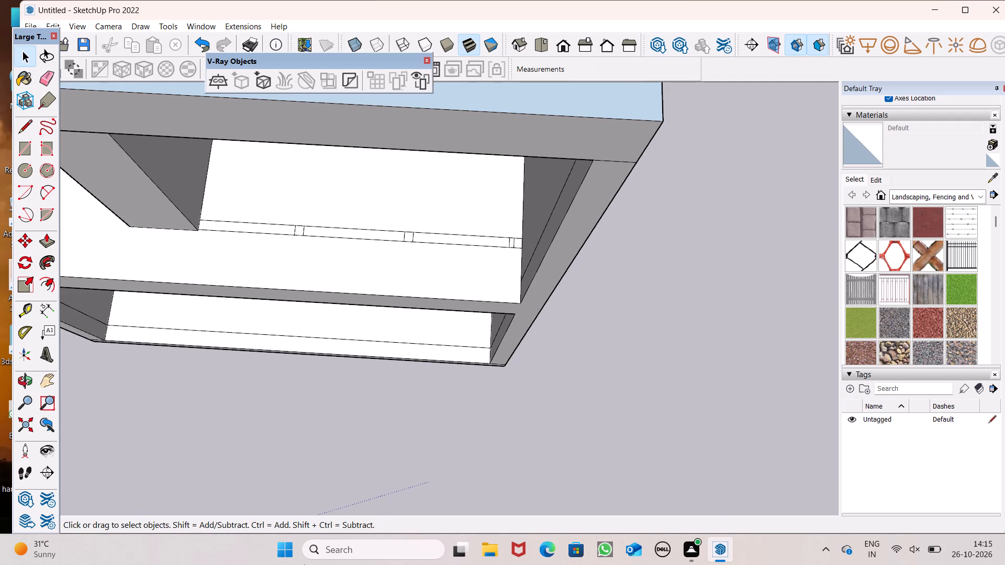
left_click(962, 197)
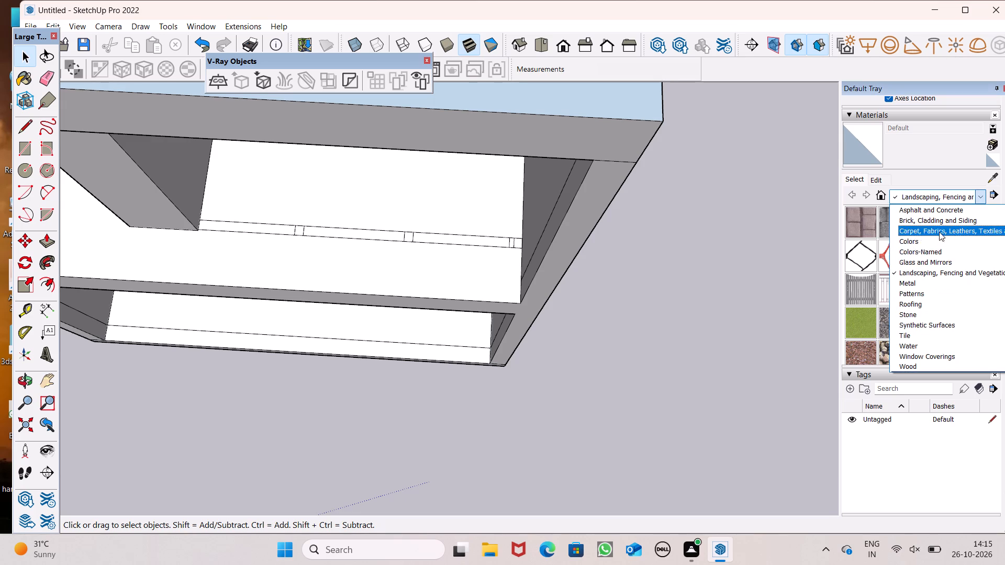
left_click(946, 243)
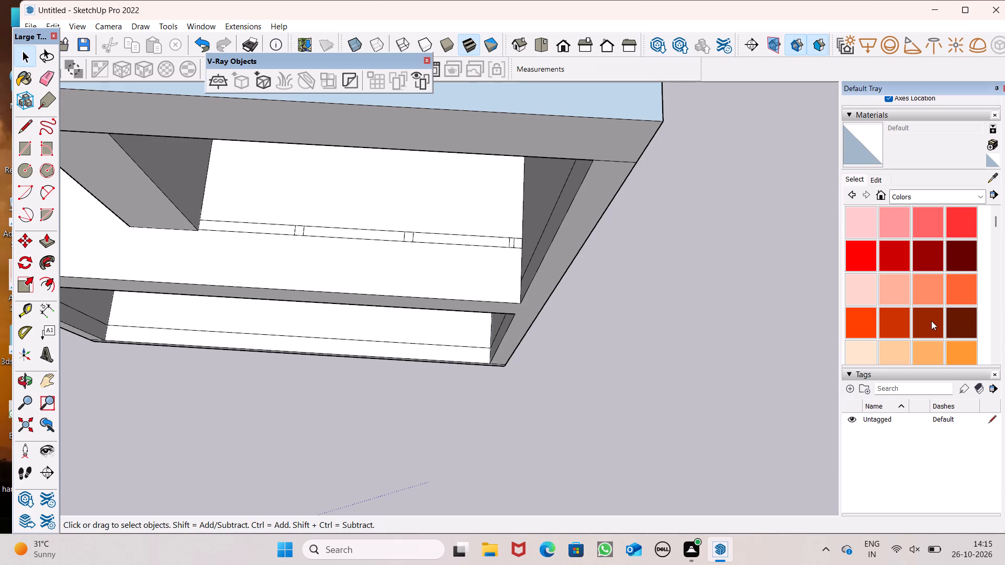
scroll(930, 318, "down", 13)
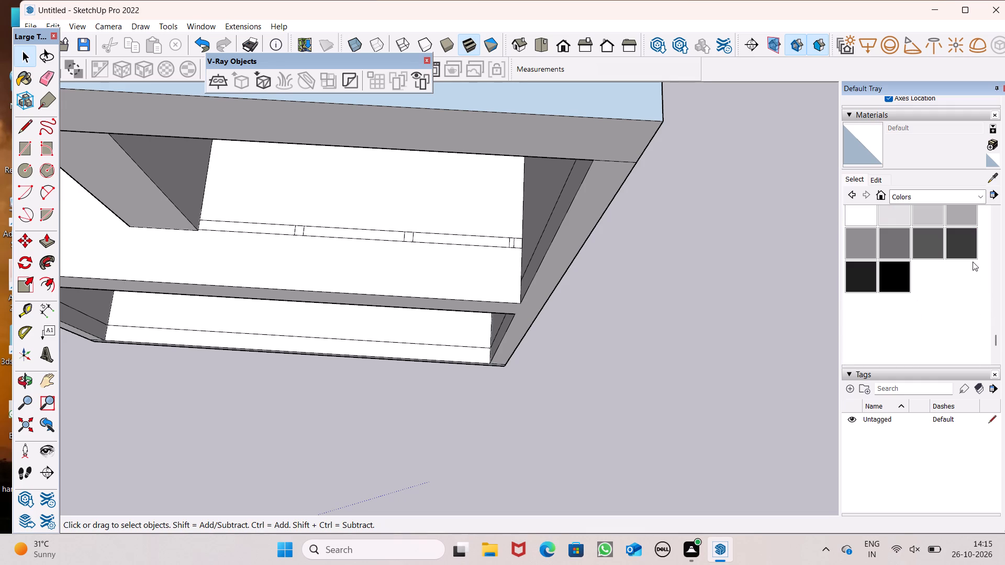
left_click(861, 271)
scroll(203, 205, "up", 6)
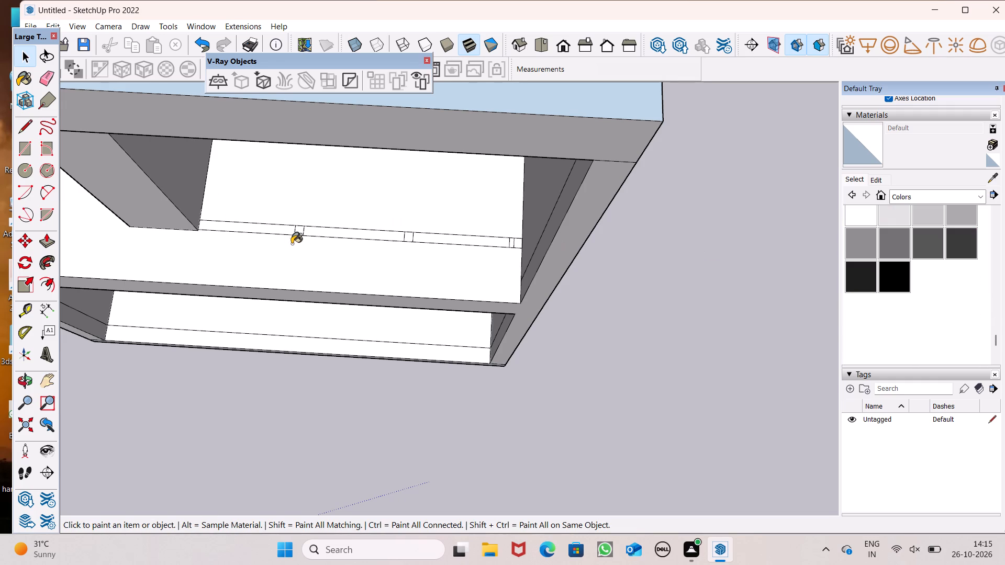
scroll(310, 241, "up", 13)
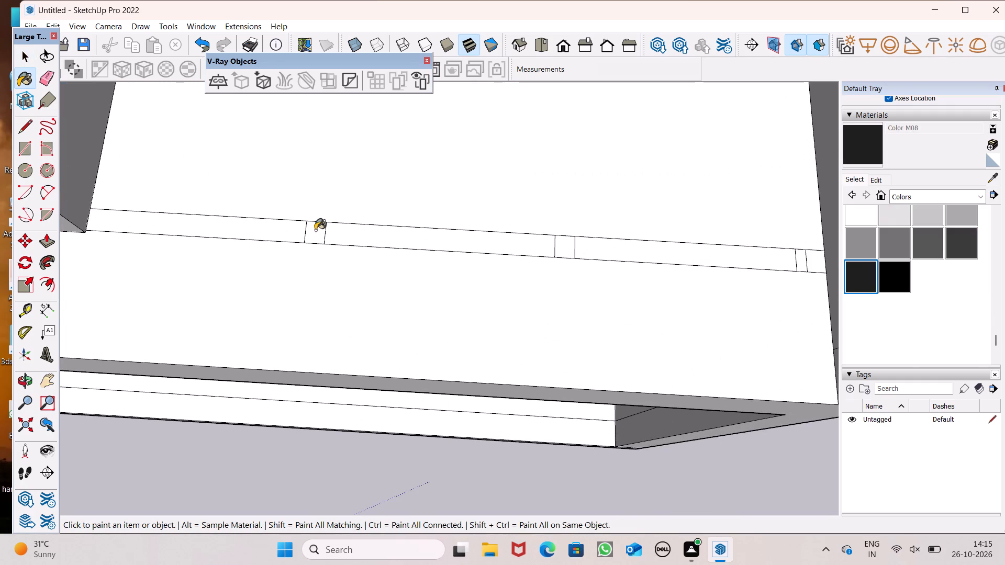
left_click(315, 230)
scroll(270, 232, "down", 4)
scroll(466, 255, "up", 3)
left_click(470, 244)
scroll(326, 266, "down", 3)
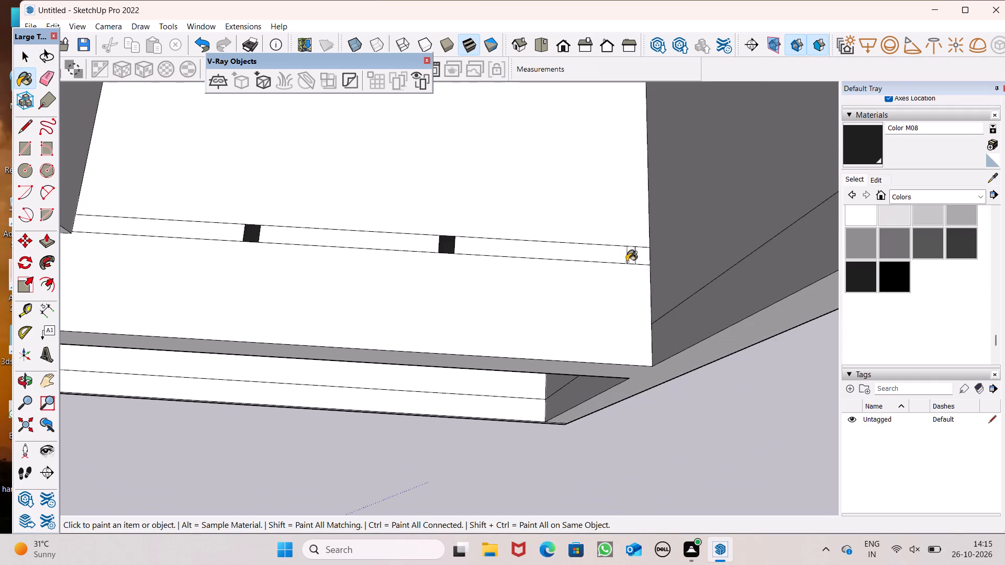
scroll(649, 261, "up", 6)
scroll(553, 274, "up", 6)
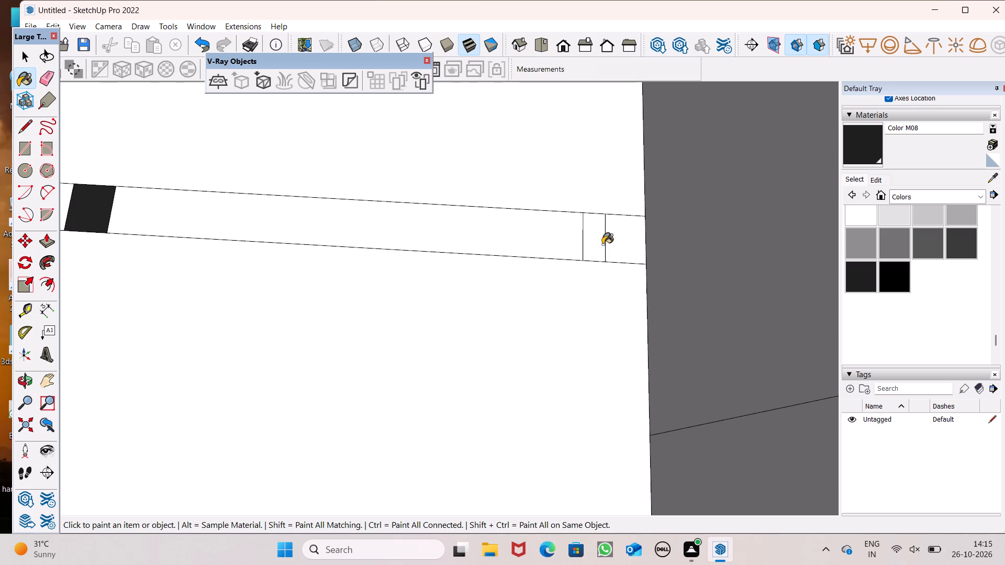
left_click(598, 241)
scroll(604, 175, "down", 6)
scroll(586, 227, "down", 5)
key("space")
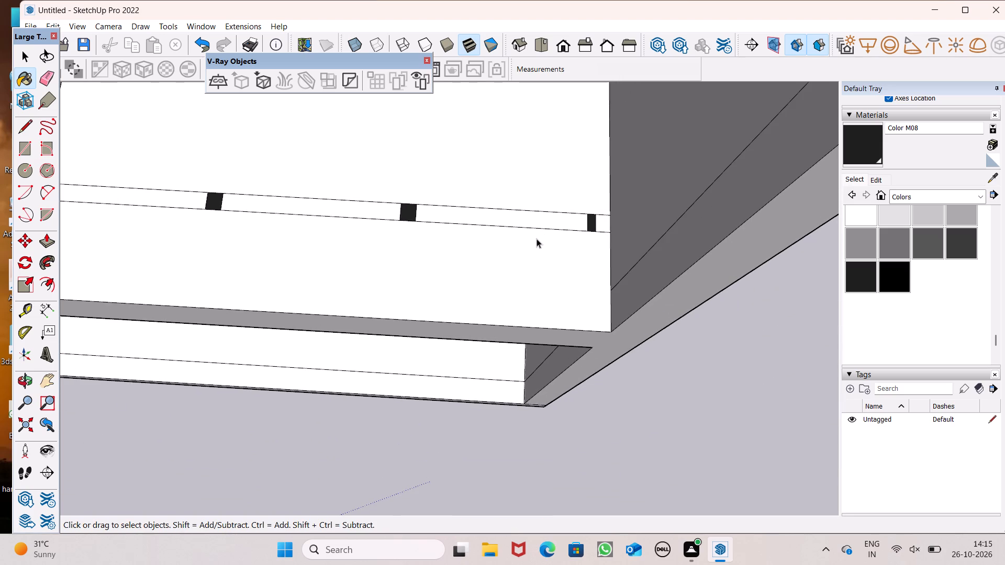
Push/Pull the dark post section nearest the projecting room up 4' from the balcony strip.
scroll(513, 246, "down", 2)
scroll(384, 253, "down", 3)
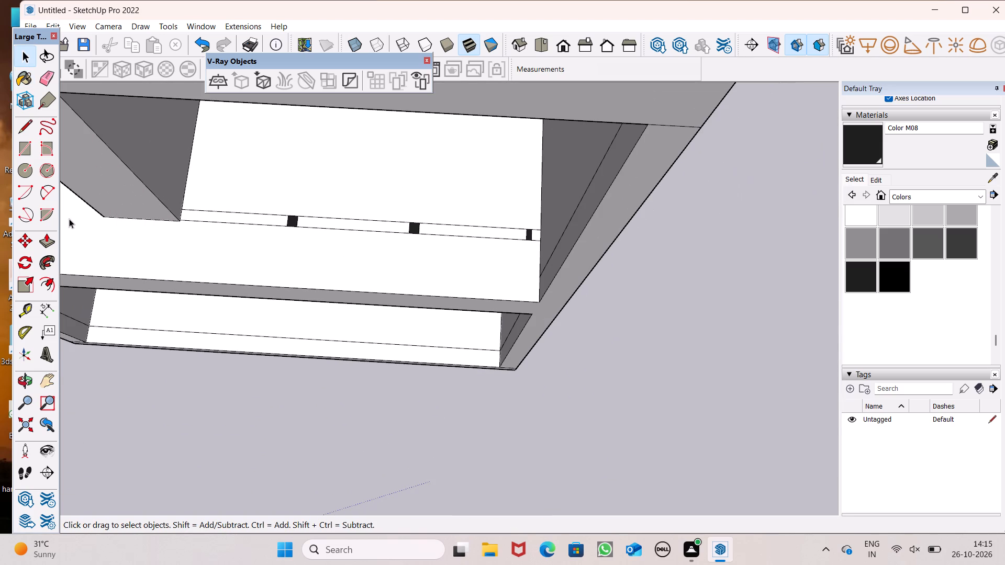
left_click(43, 241)
scroll(222, 209, "down", 3)
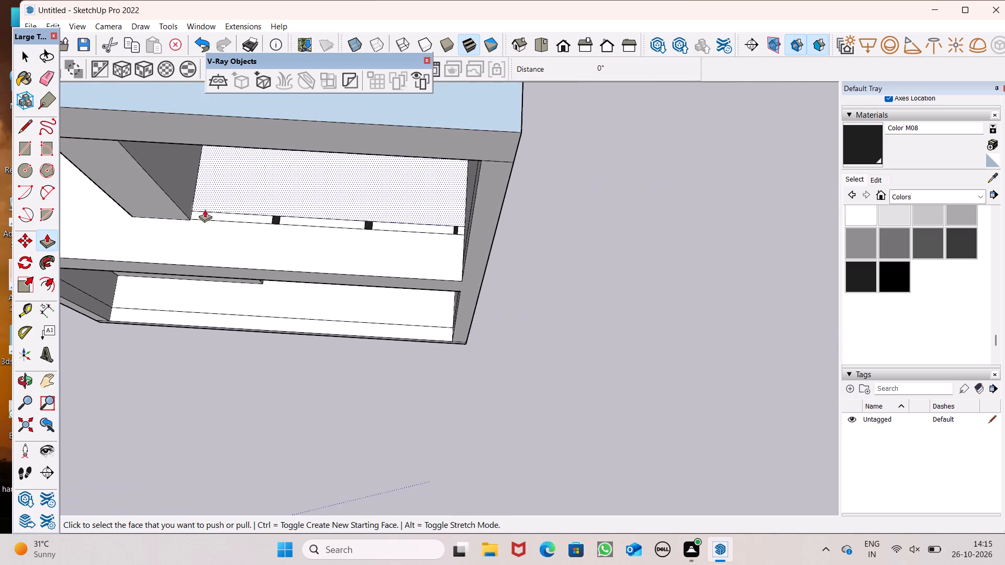
scroll(178, 201, "up", 5)
scroll(229, 205, "up", 1)
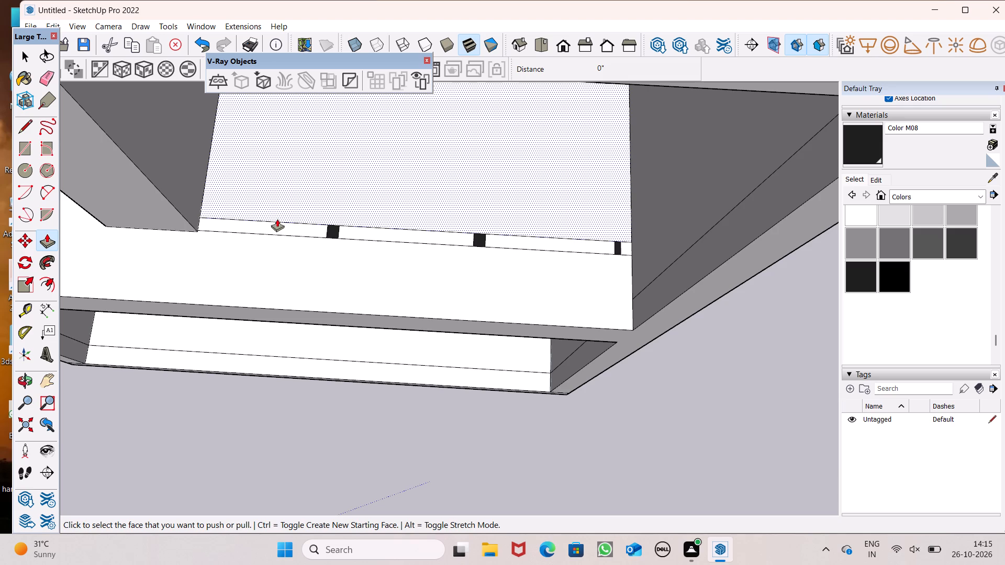
scroll(323, 231, "down", 1)
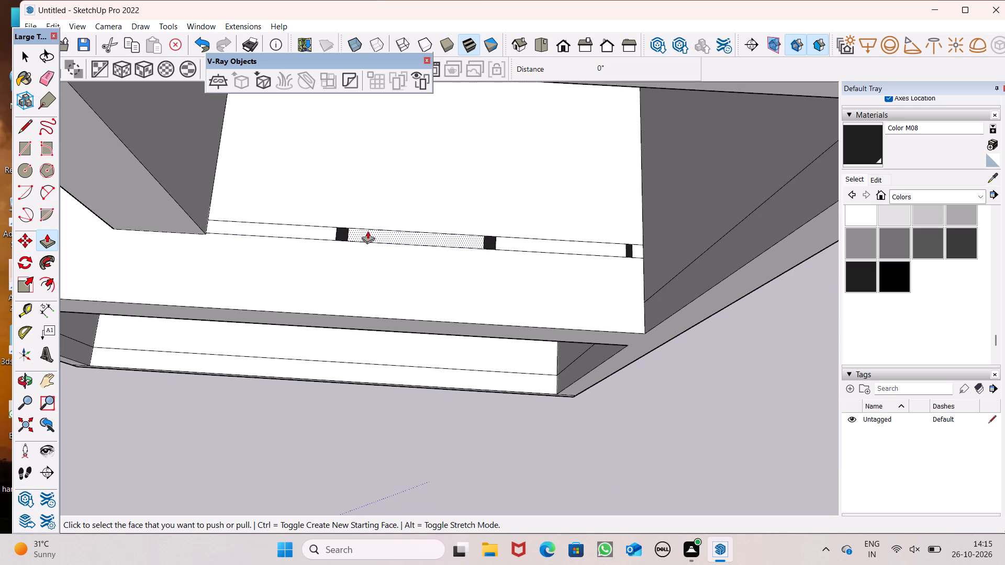
scroll(363, 228, "up", 1)
left_click_drag(340, 233, 336, 185)
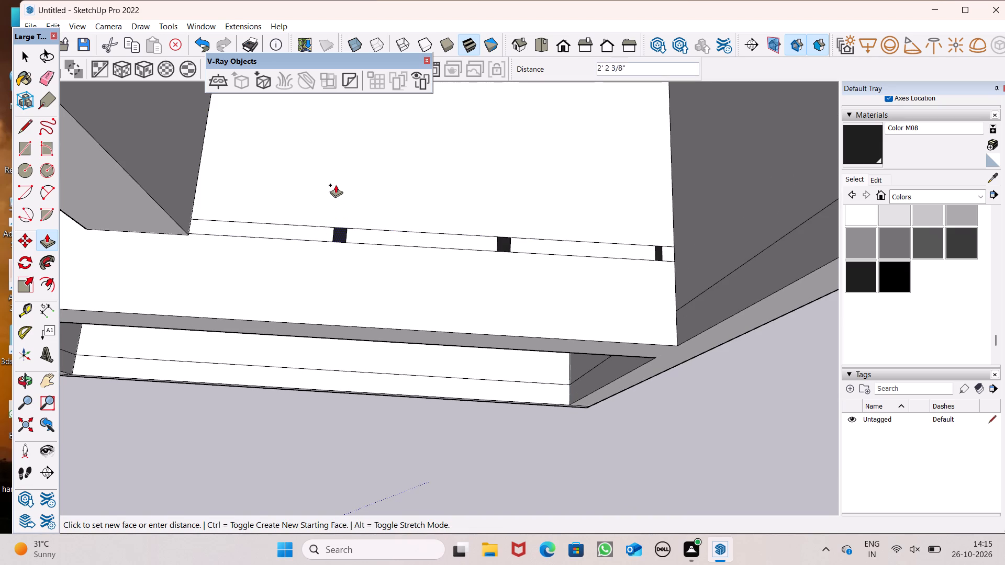
left_click_drag(336, 185, 321, 166)
type("4'")
key("Return")
Examine the raised balcony post against the front elevation and the remaining post sections from several angles.
scroll(323, 218, "down", 6)
middle_click_drag(323, 217, 338, 58)
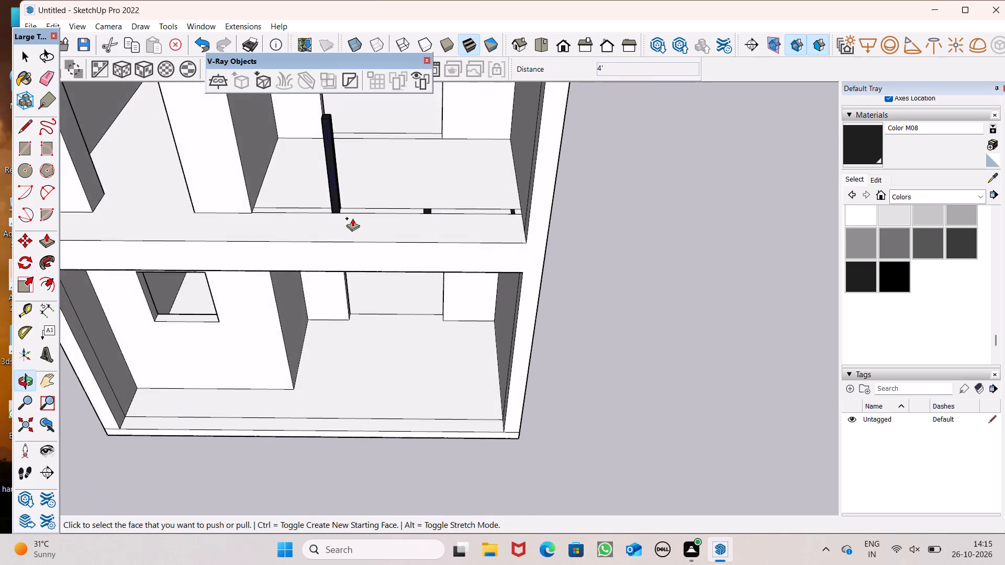
scroll(350, 242, "down", 4)
middle_click_drag(359, 217, 377, 137)
scroll(464, 269, "down", 3)
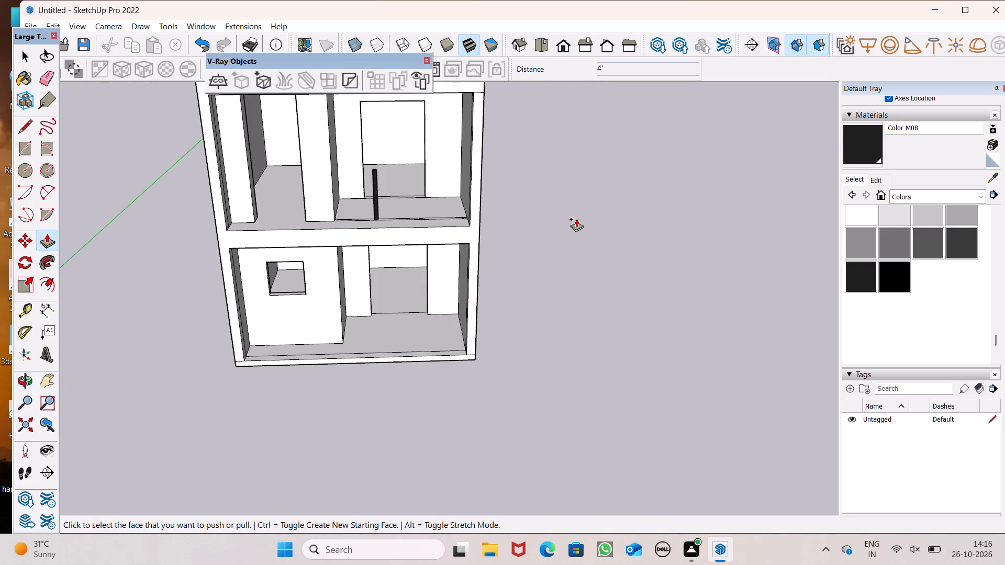
middle_click_drag(532, 184, 501, 297)
scroll(340, 277, "up", 3)
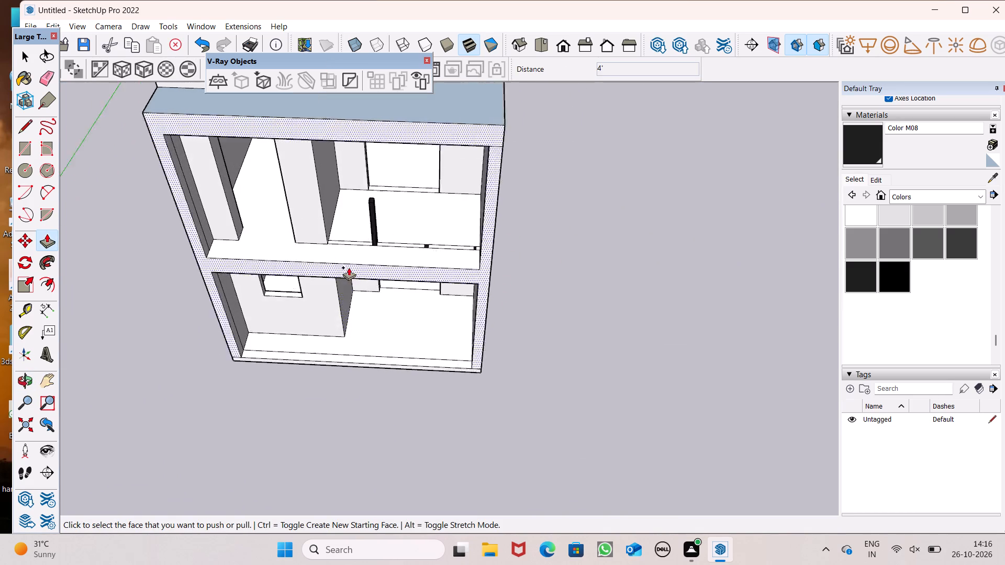
scroll(349, 267, "up", 4)
scroll(465, 250, "down", 3)
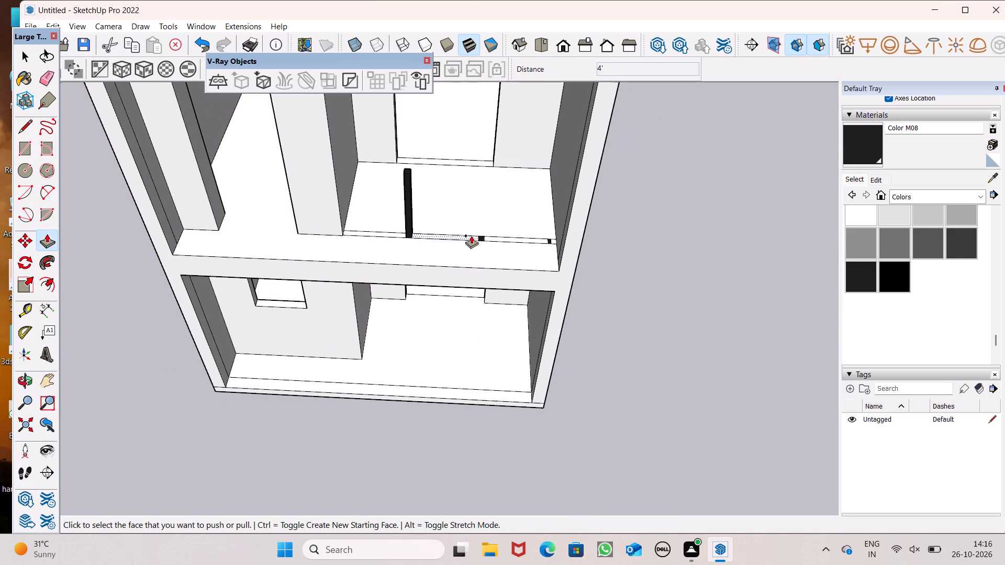
key("space")
scroll(462, 234, "down", 3)
middle_click_drag(506, 271, 517, 128)
scroll(423, 236, "down", 4)
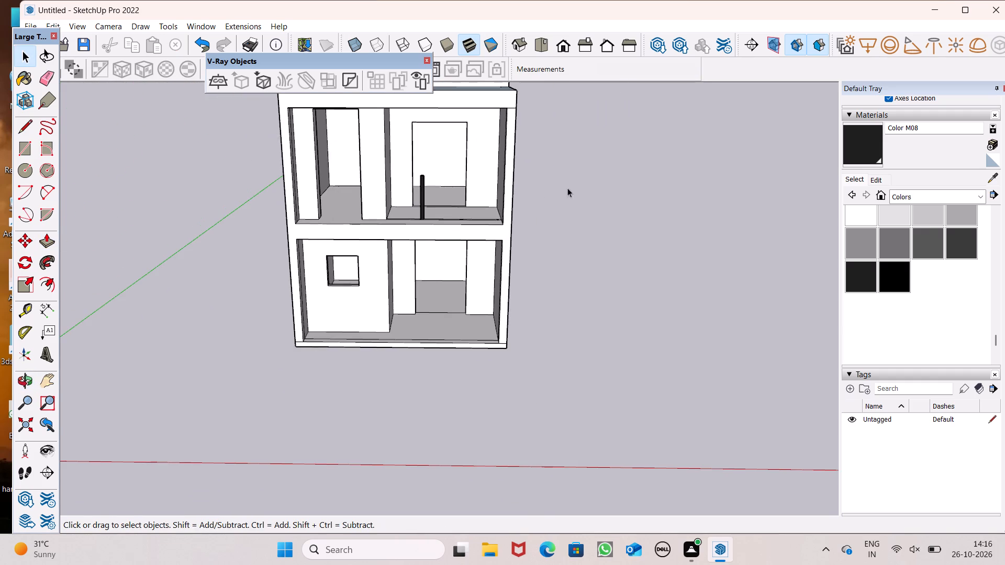
scroll(468, 221, "down", 2)
scroll(710, 189, "up", 2)
scroll(418, 272, "down", 1)
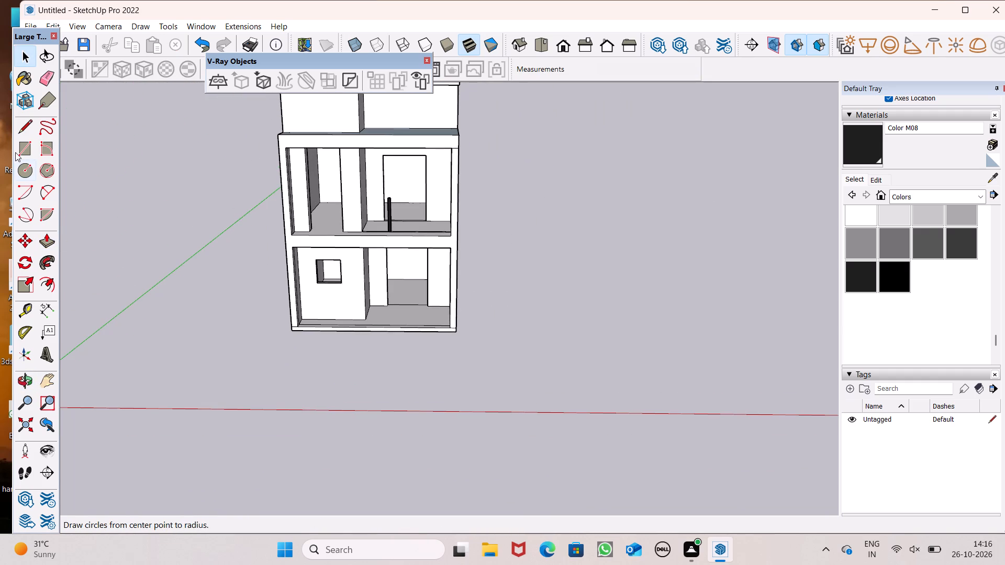
Draw a freestanding upright rectangle beside the house, parallel to the front elevation.
left_click(23, 140)
scroll(94, 238, "down", 2)
middle_click_drag(706, 264, 710, 183)
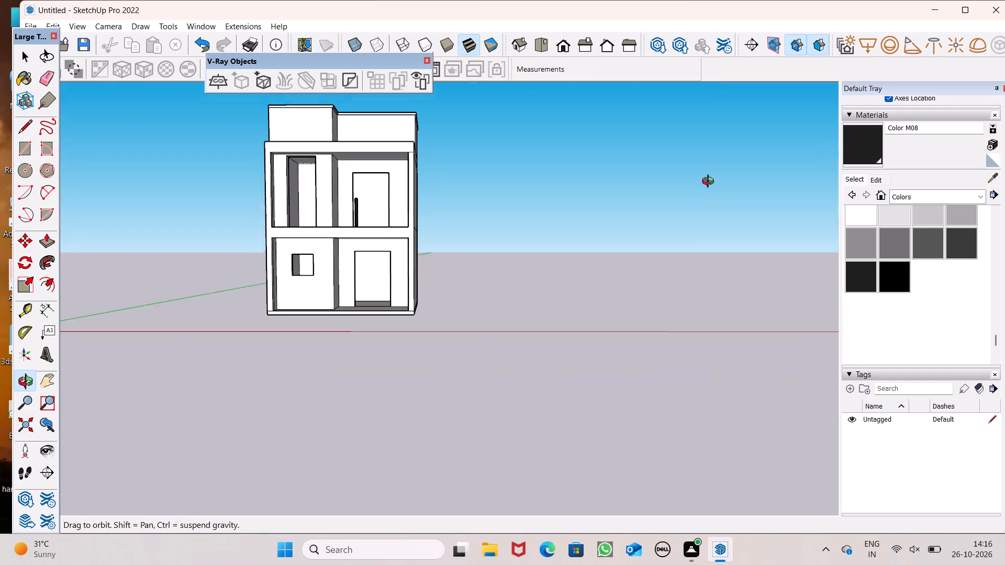
middle_click_drag(710, 183, 710, 182)
left_click_drag(484, 194, 486, 222)
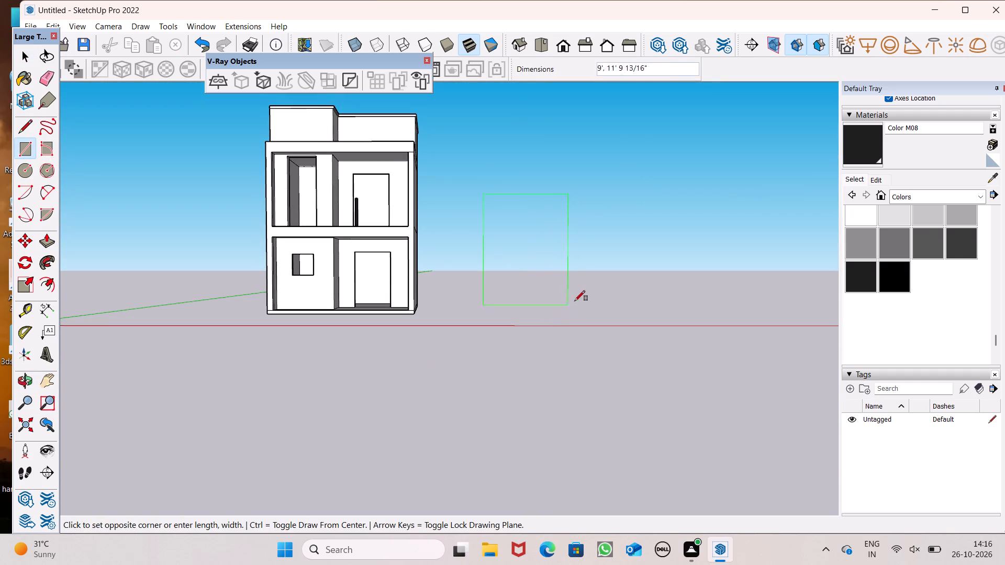
left_click(564, 289)
Offset the freestanding rectangle's outline inward to form a narrow frame border.
scroll(567, 214, "up", 1)
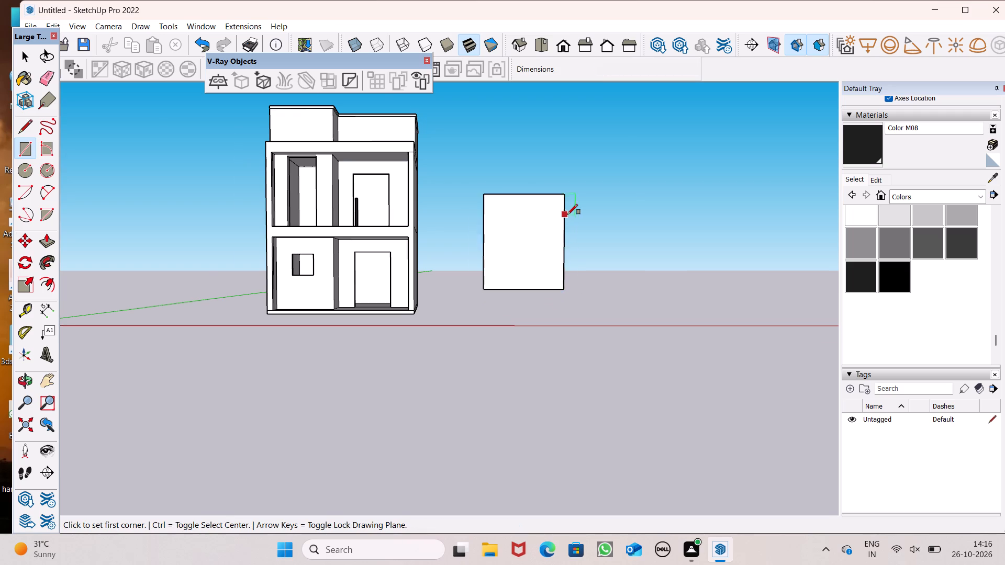
scroll(567, 214, "up", 3)
left_click(47, 282)
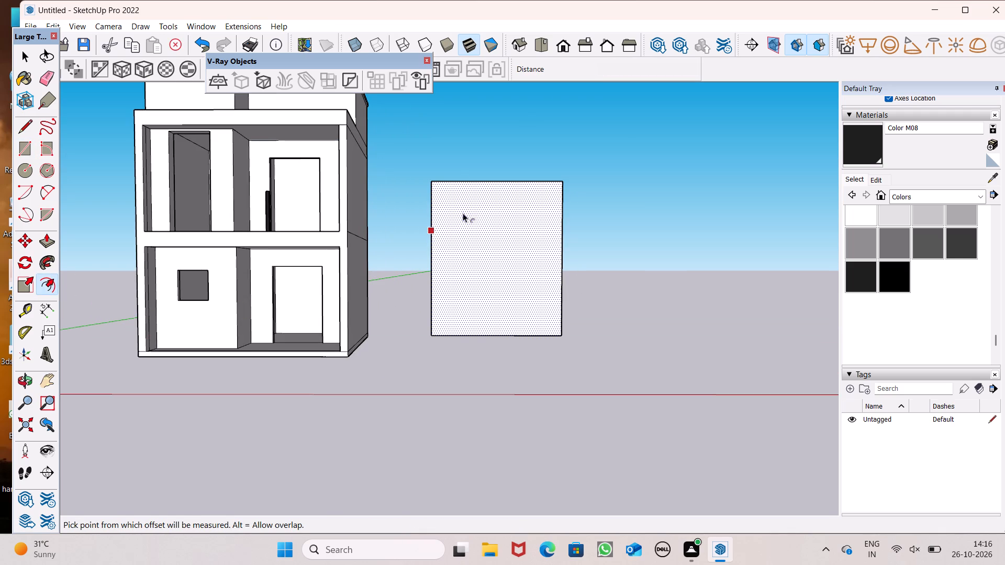
left_click_drag(464, 196, 462, 190)
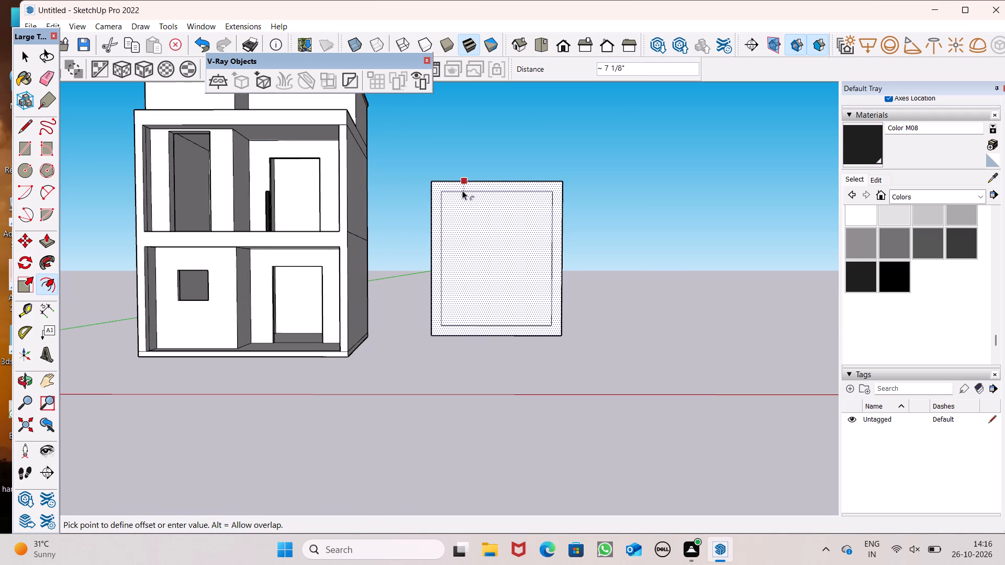
left_click_drag(462, 190, 462, 189)
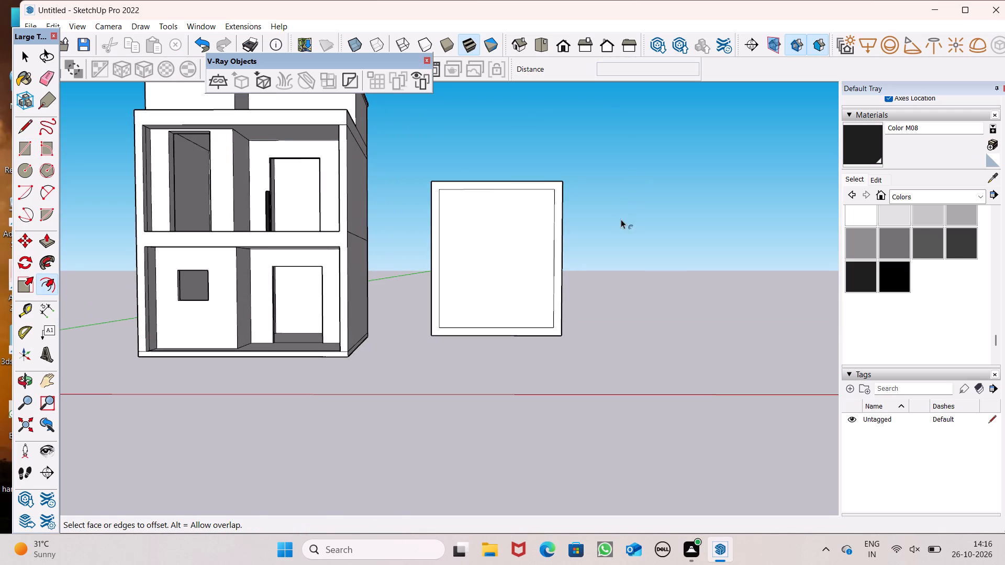
key("space")
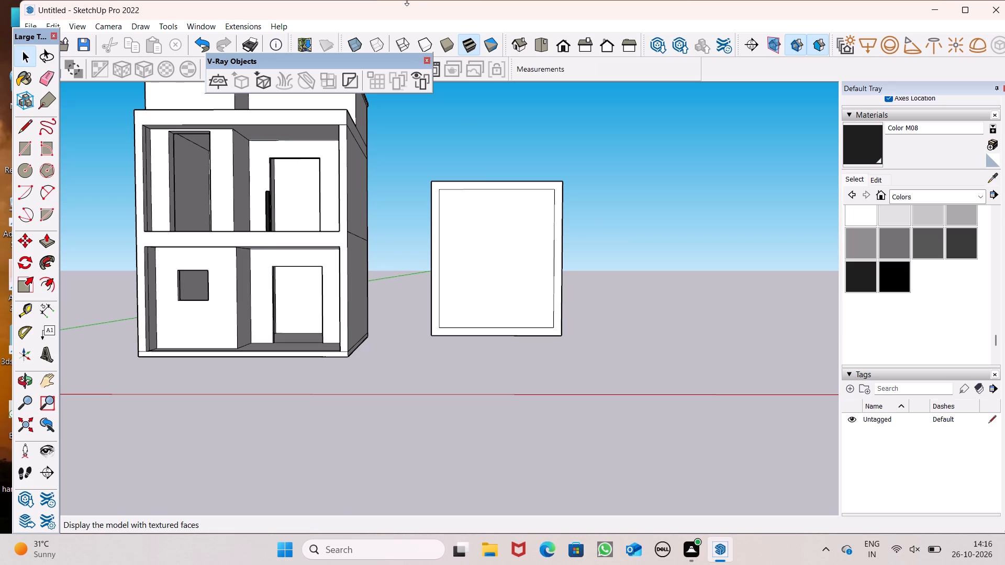
Draw a narrow full-height rectangle, about 2 3/8" by 9' 1", from the midpoint of the inner panel's top edge to its bottom edge.
left_click(21, 139)
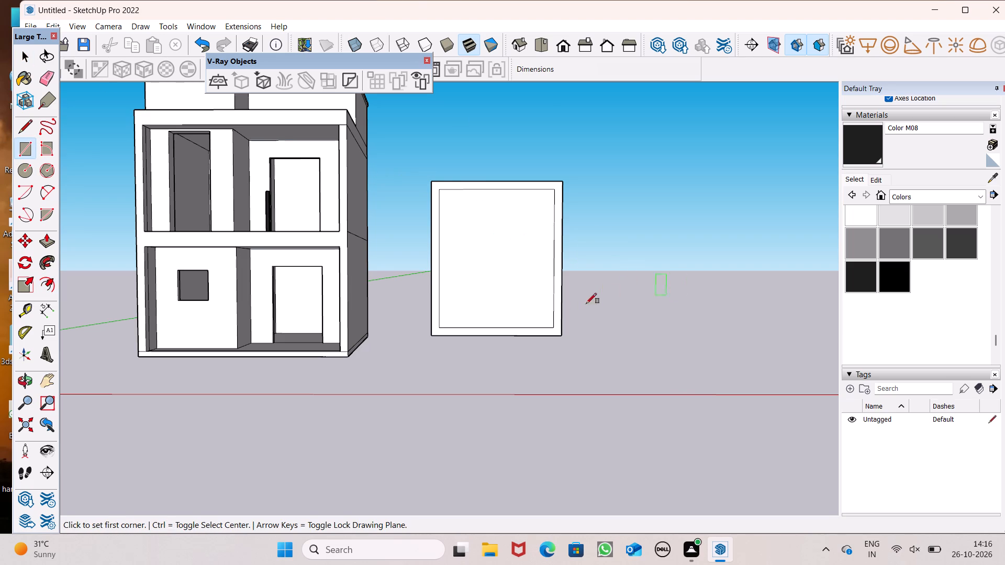
scroll(507, 151, "up", 5)
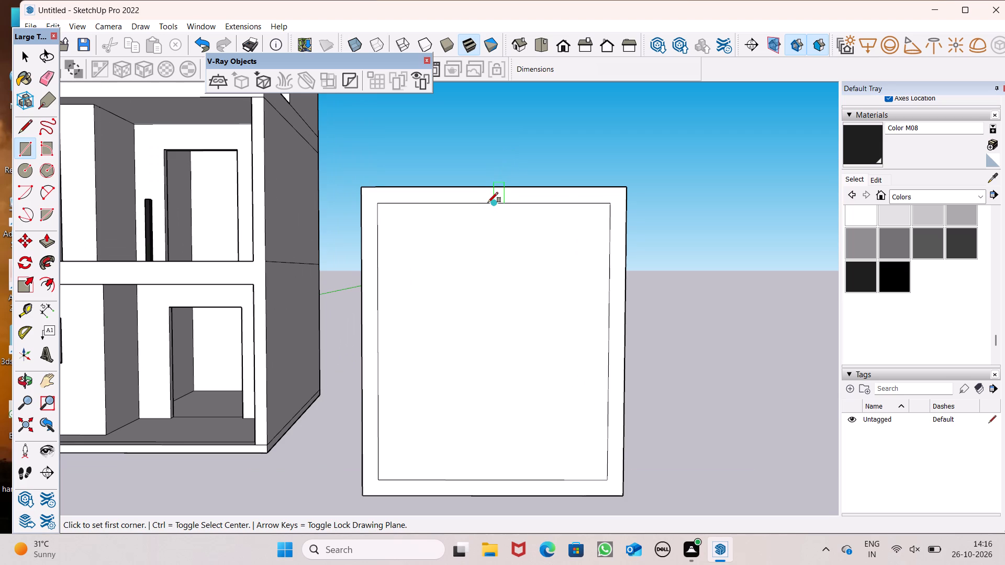
left_click(487, 202)
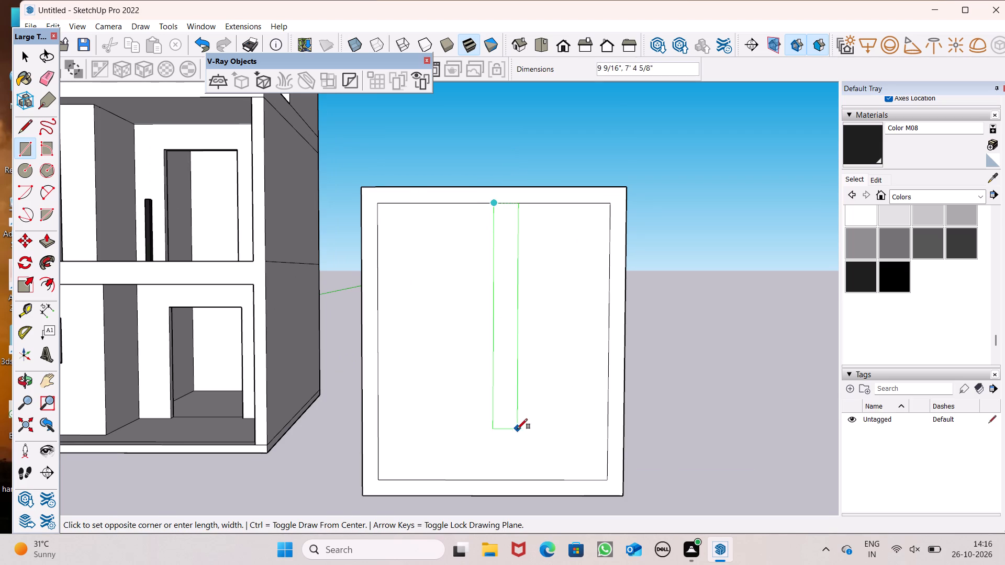
scroll(502, 485, "up", 4)
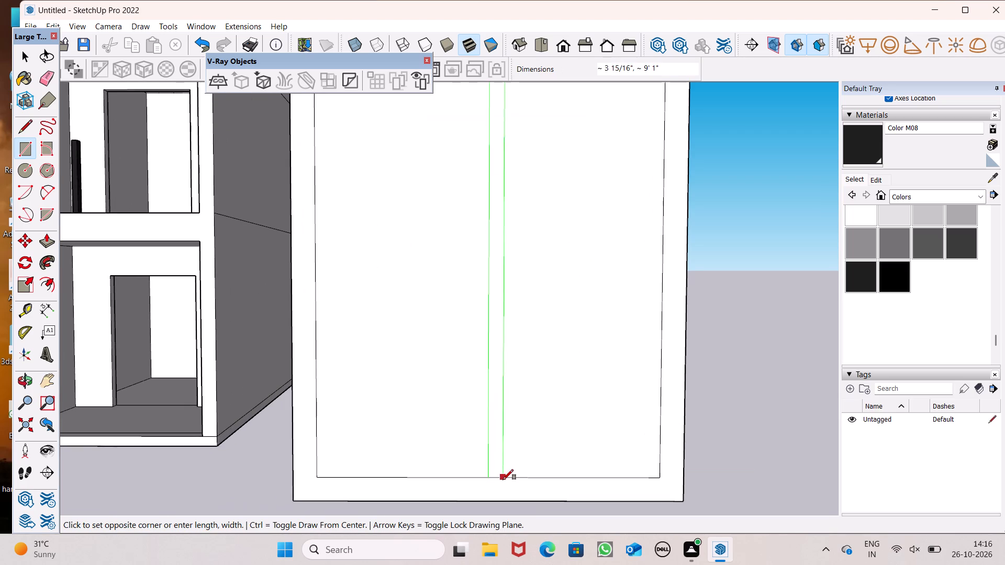
left_click(497, 480)
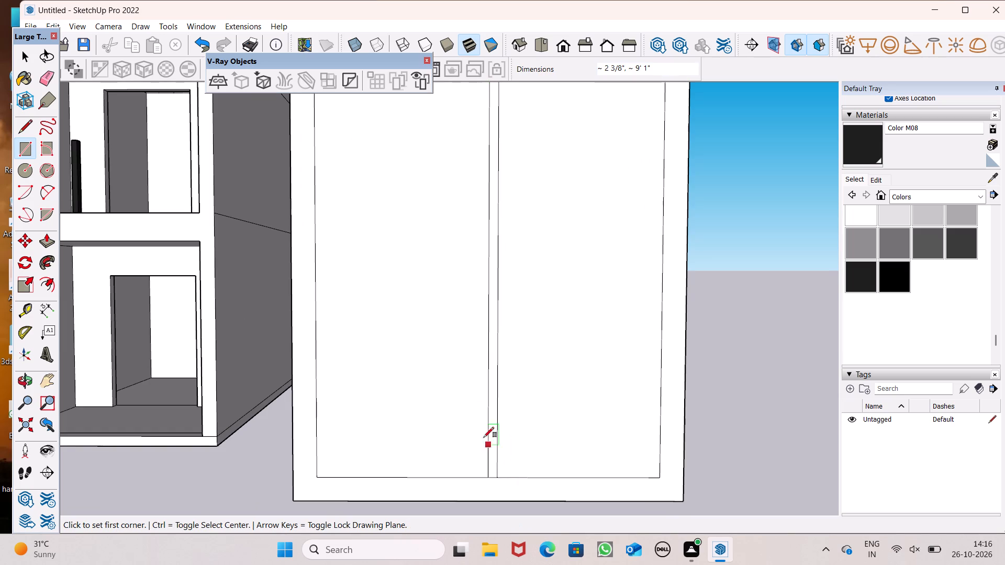
scroll(456, 433, "down", 3)
key("space")
Move the narrow central strip of the framed panel about 2 3/16" sideways toward the house.
scroll(474, 132, "up", 3)
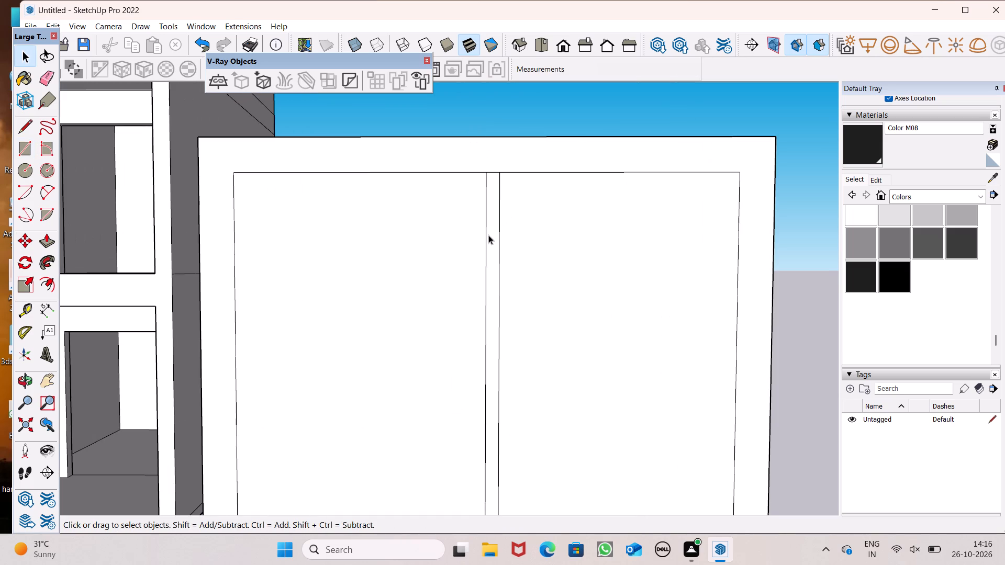
double_click(492, 234)
key("m")
key("Return")
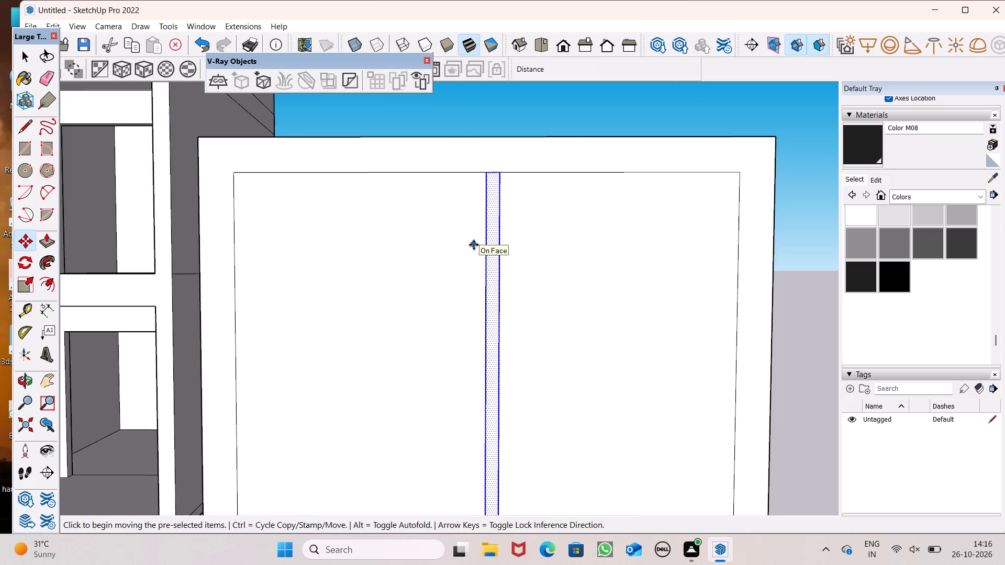
left_click_drag(492, 208, 484, 209)
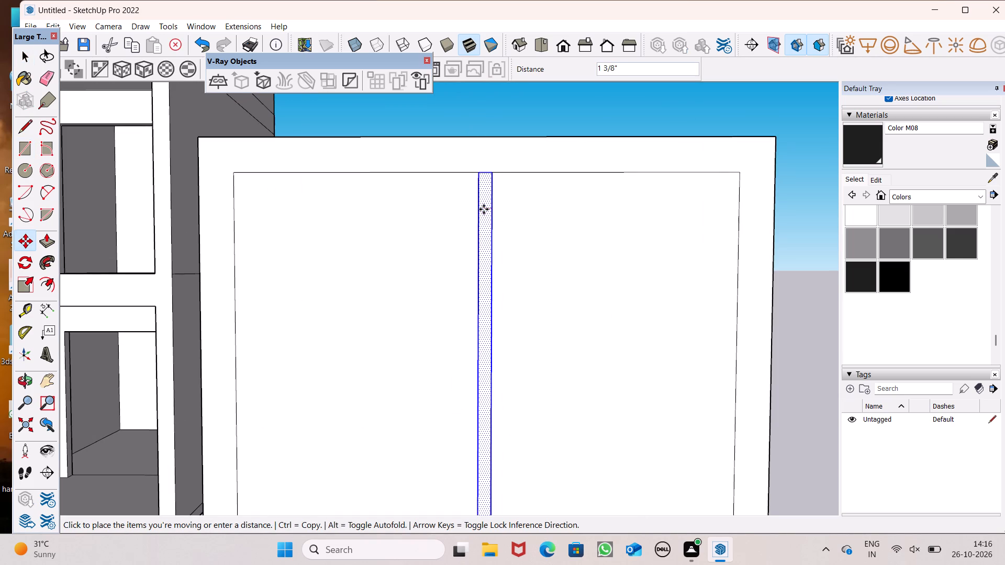
left_click_drag(484, 209, 483, 210)
left_click(483, 210)
scroll(478, 187, "down", 3)
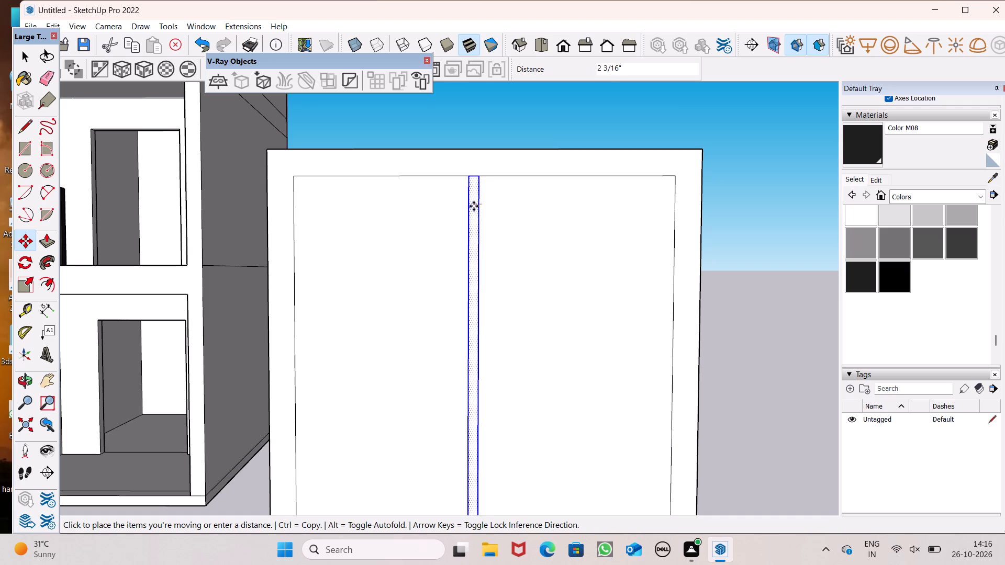
left_click(474, 206)
scroll(466, 185, "down", 6)
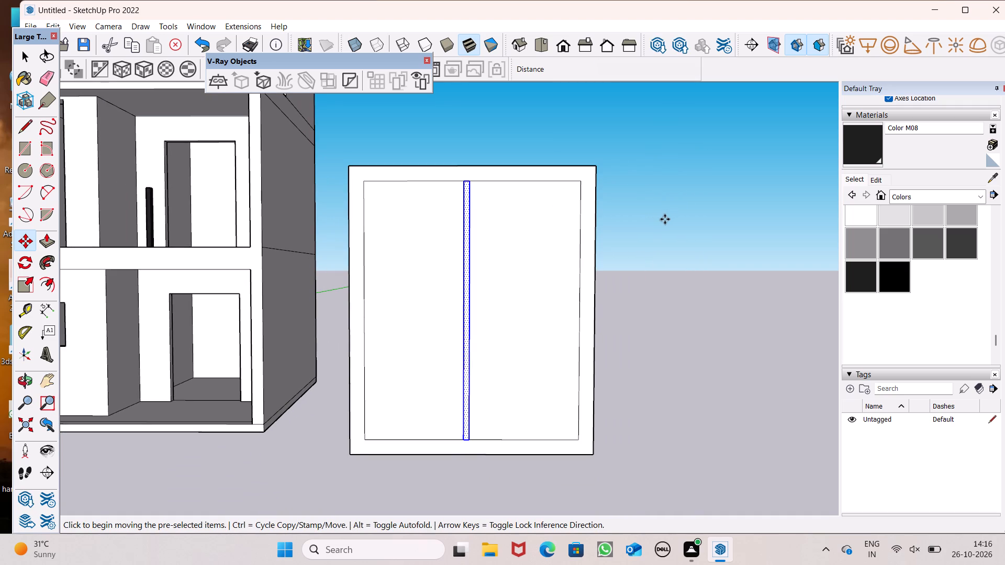
key("space")
key("space")
left_click(640, 215)
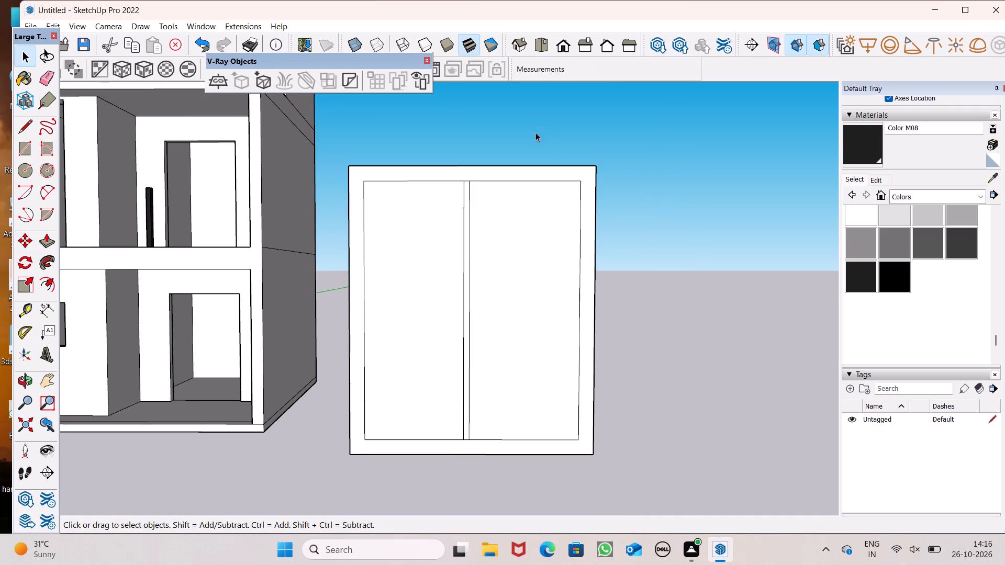
Move the central strip about 1" back along the panel, away from the house.
scroll(506, 196, "down", 1)
scroll(502, 291, "up", 2)
scroll(479, 150, "up", 4)
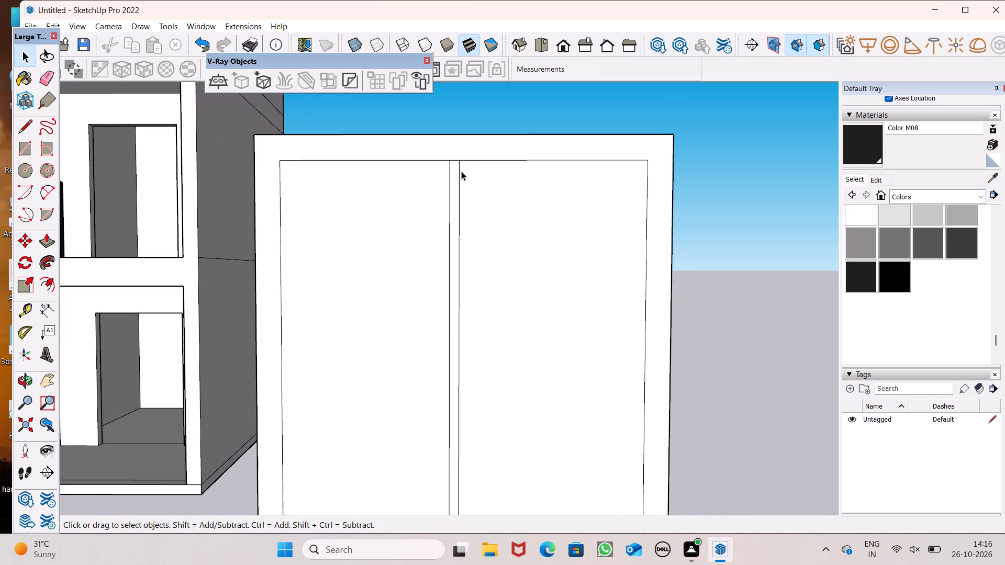
double_click(455, 175)
scroll(454, 175, "down", 1)
key("m")
key("Return")
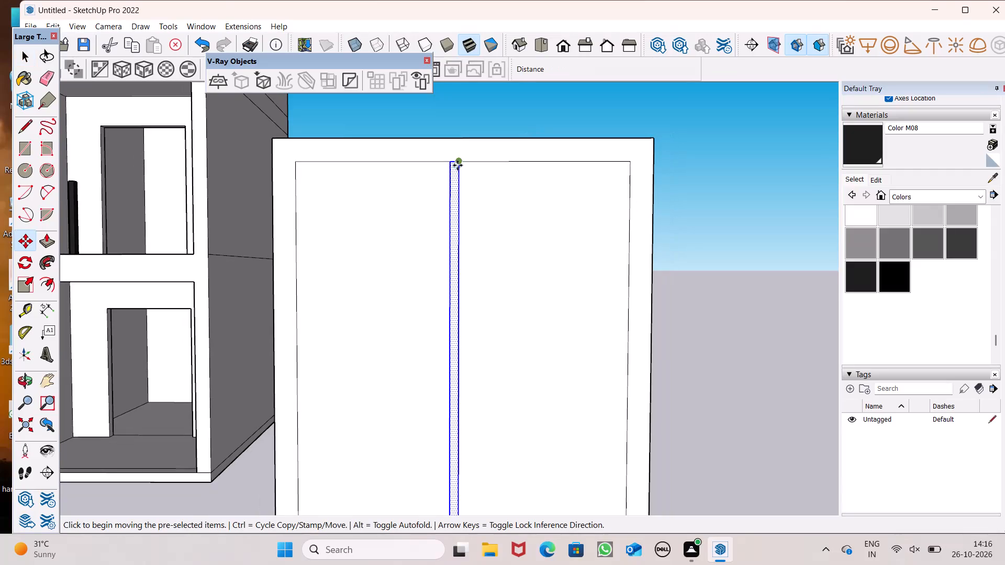
scroll(497, 170, "up", 2)
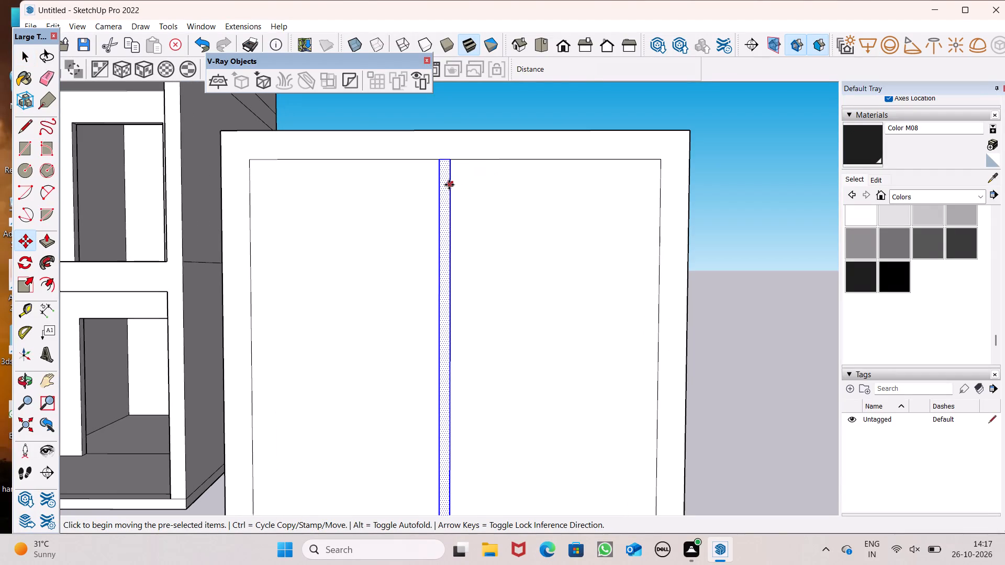
scroll(462, 185, "up", 1)
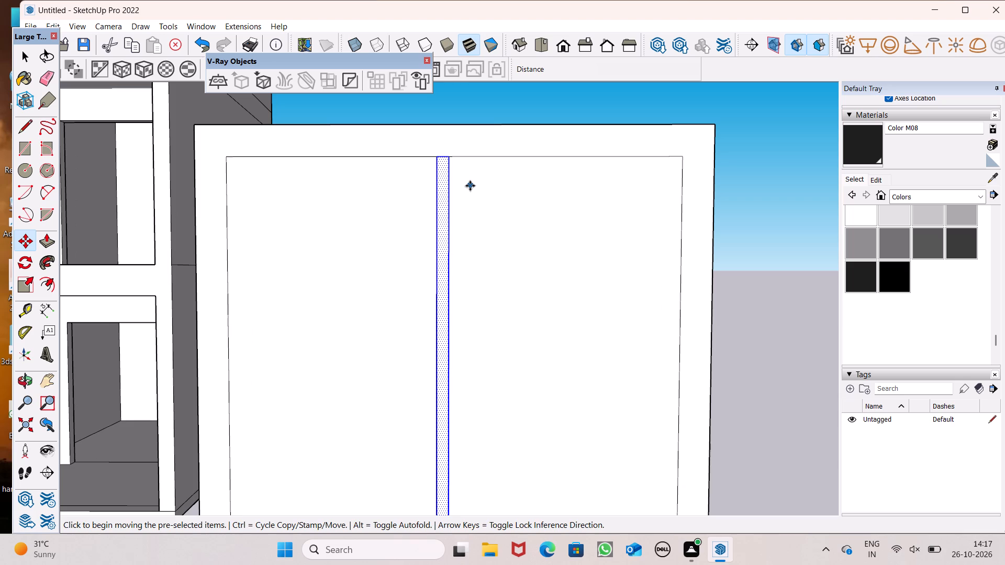
left_click_drag(450, 189, 454, 189)
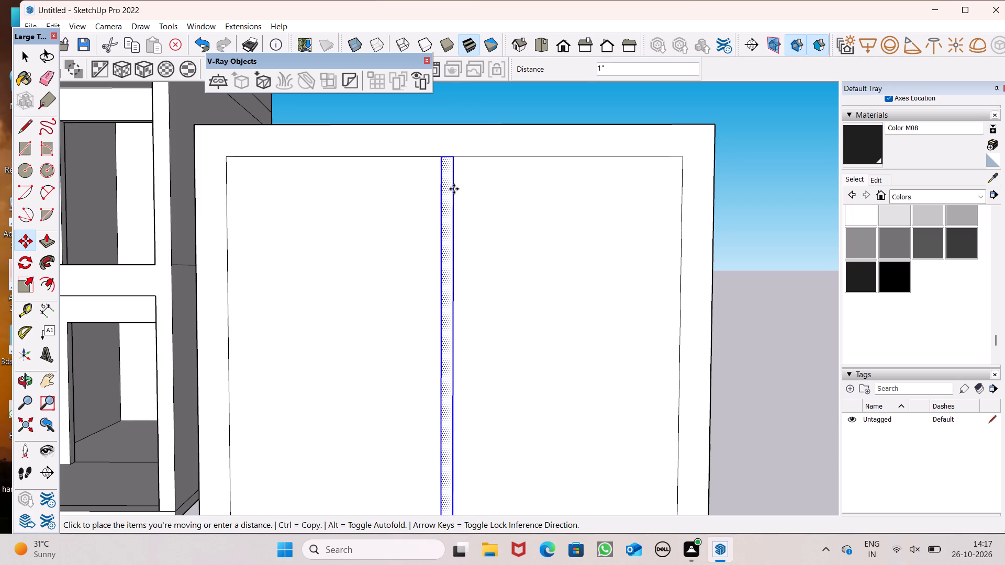
left_click_drag(454, 189, 454, 189)
scroll(359, 167, "down", 7)
key("space")
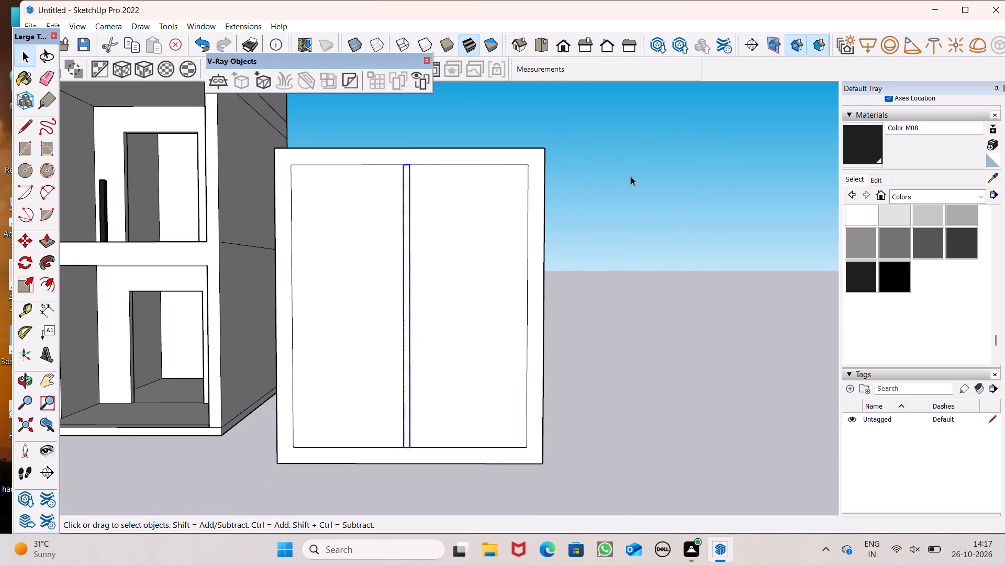
left_click(631, 176)
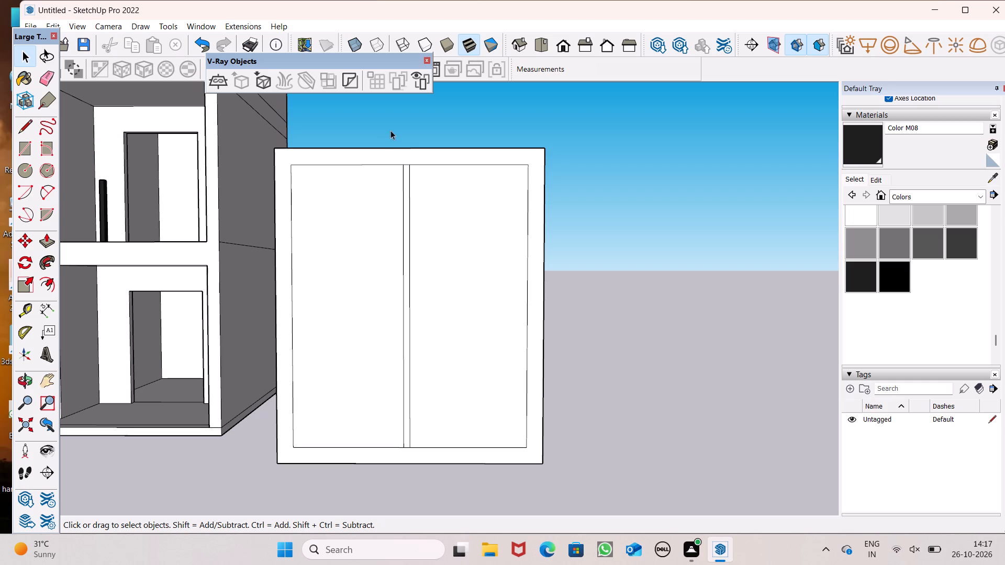
Erase the short edge separating the central strip's top end from the frame border.
scroll(460, 193, "down", 2)
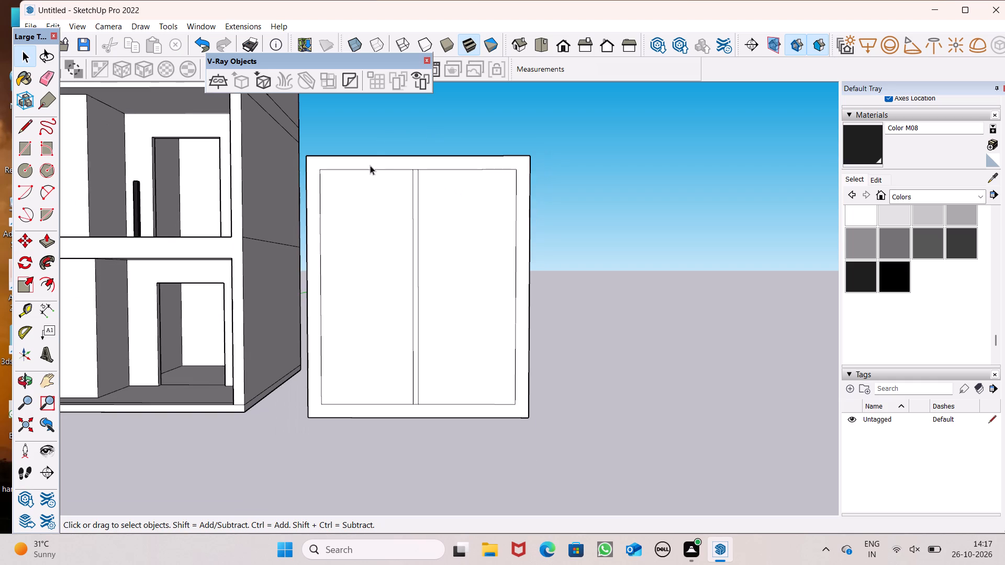
left_click(44, 81)
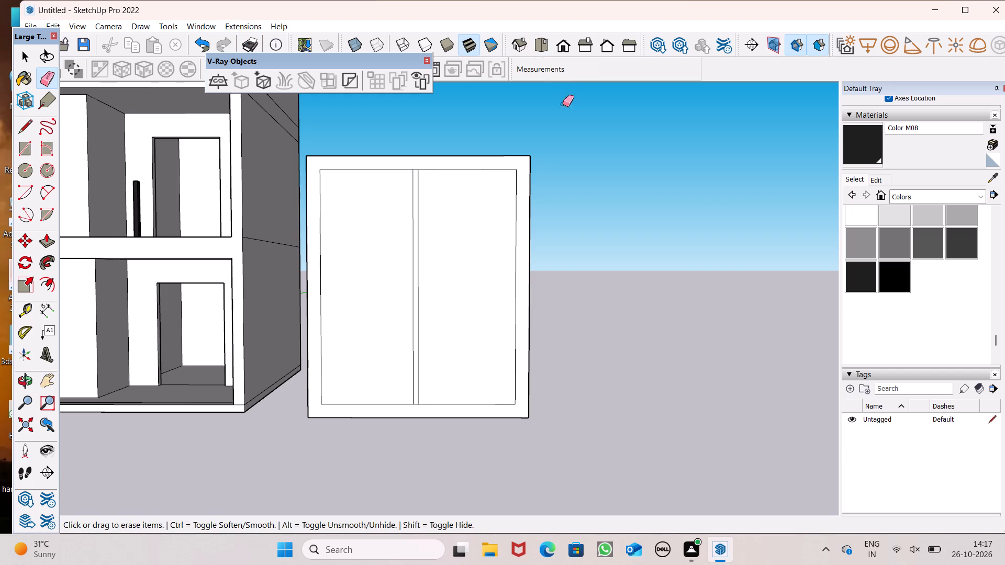
scroll(435, 200, "up", 6)
left_click(415, 142)
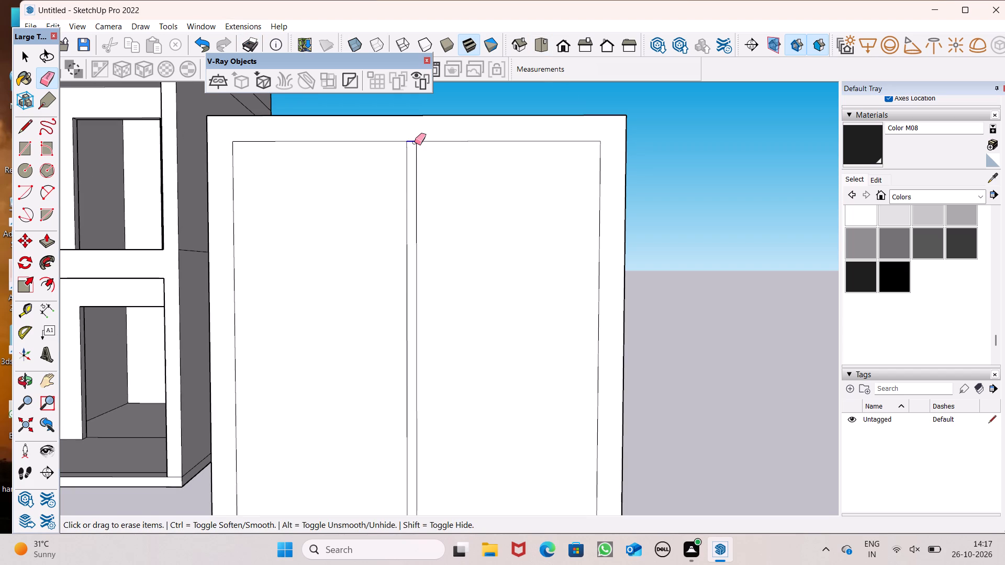
scroll(411, 138, "down", 2)
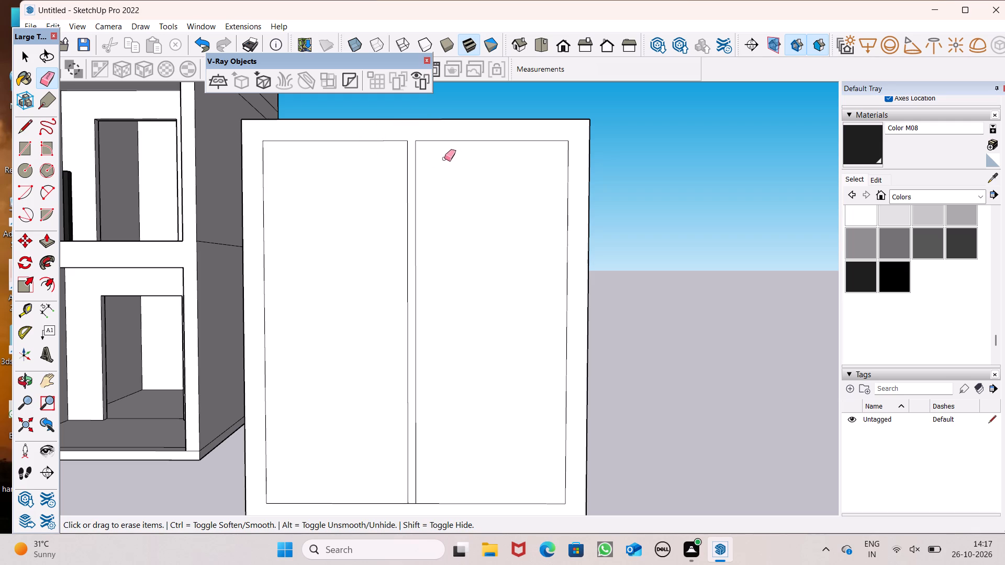
scroll(425, 139, "down", 5)
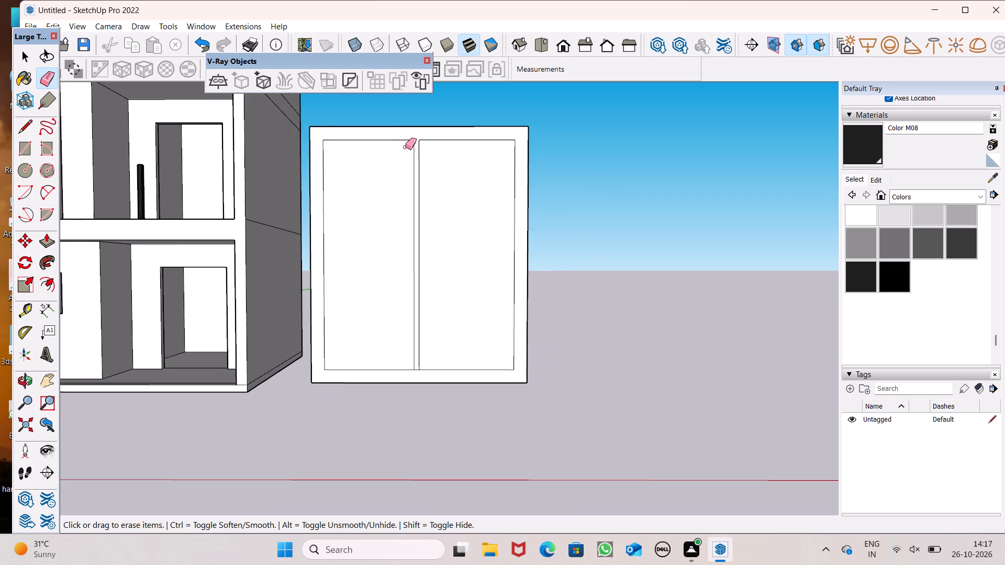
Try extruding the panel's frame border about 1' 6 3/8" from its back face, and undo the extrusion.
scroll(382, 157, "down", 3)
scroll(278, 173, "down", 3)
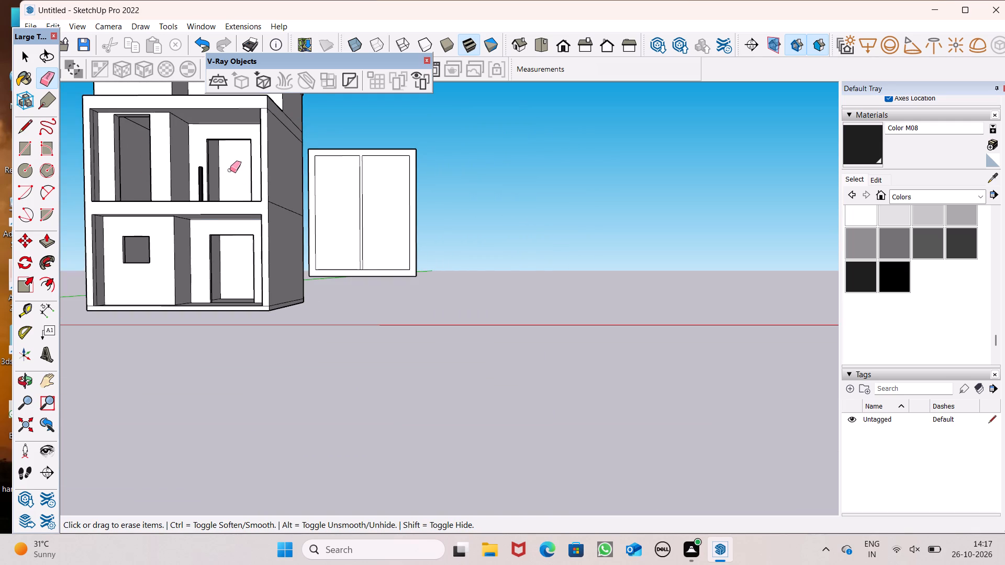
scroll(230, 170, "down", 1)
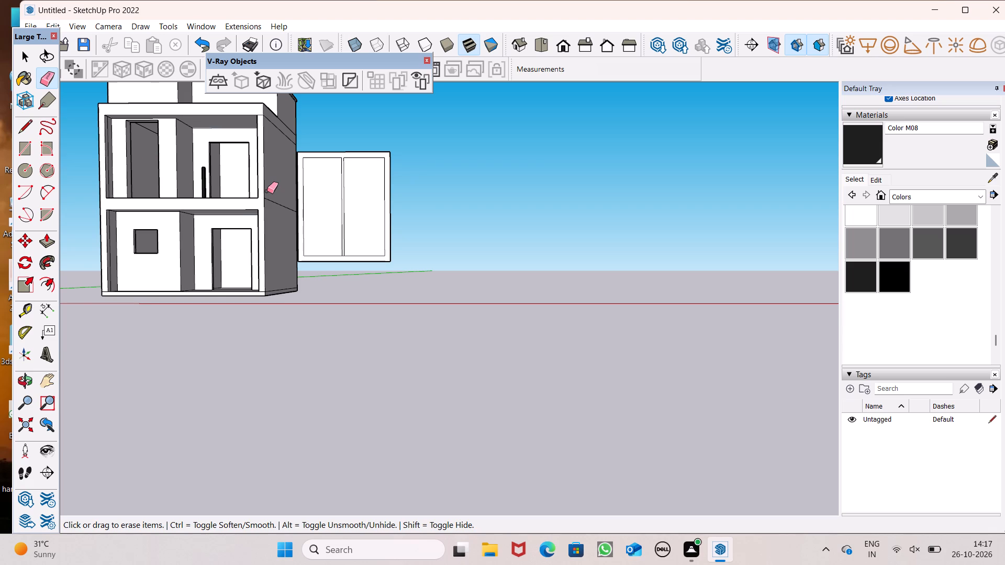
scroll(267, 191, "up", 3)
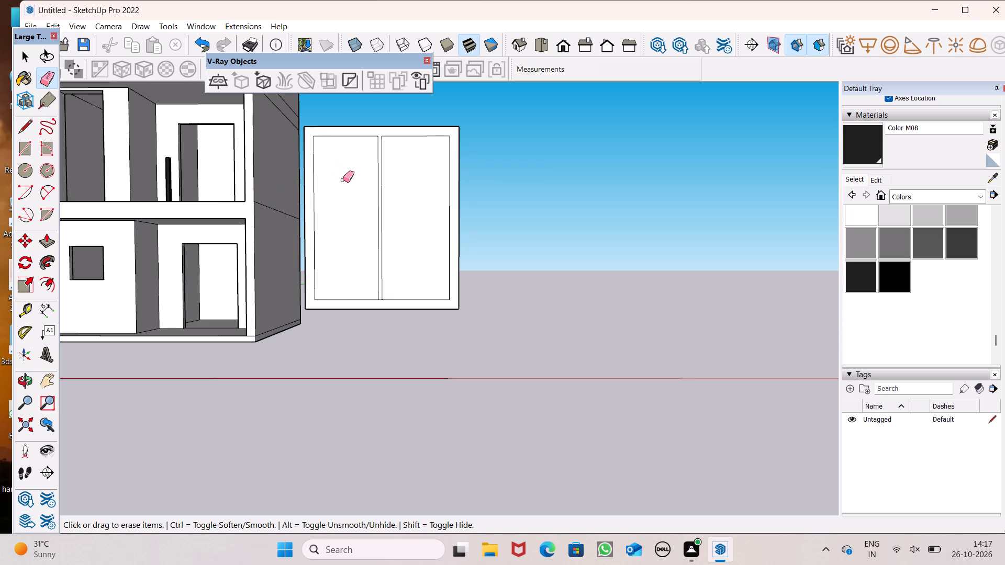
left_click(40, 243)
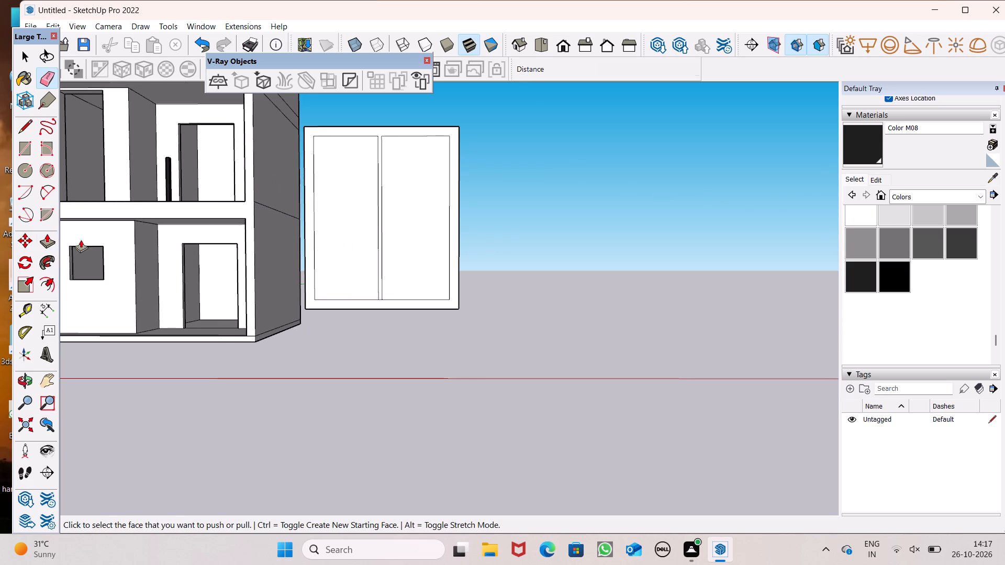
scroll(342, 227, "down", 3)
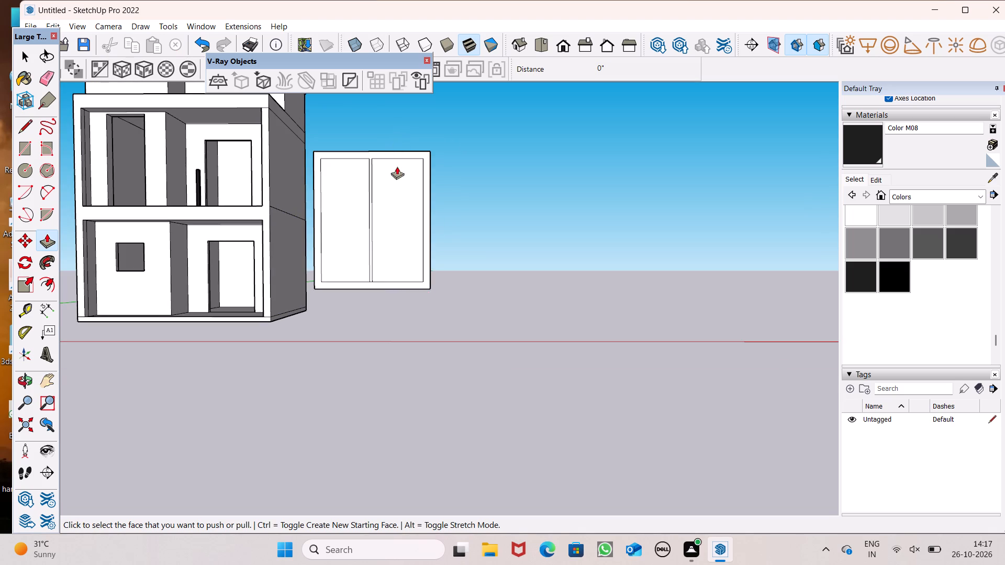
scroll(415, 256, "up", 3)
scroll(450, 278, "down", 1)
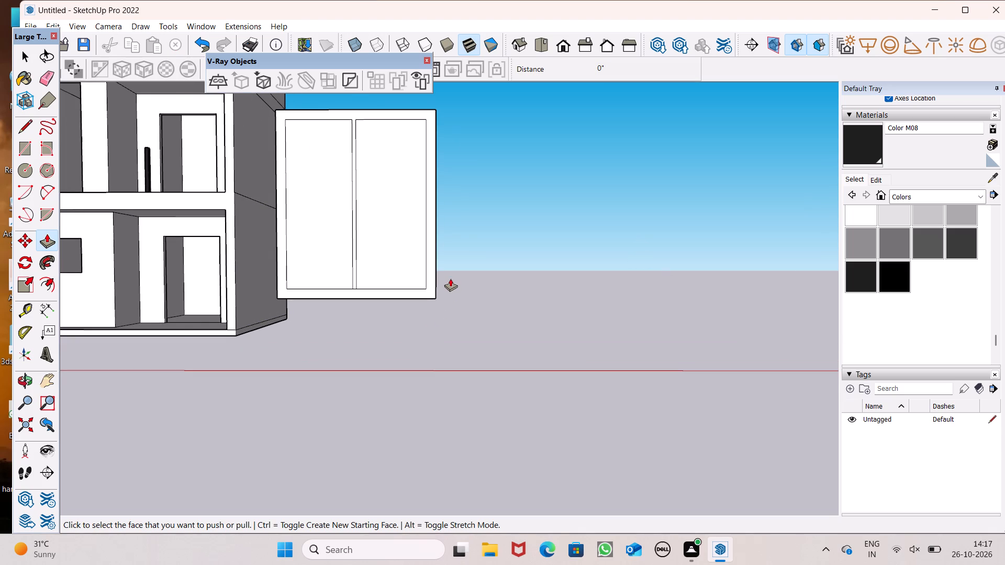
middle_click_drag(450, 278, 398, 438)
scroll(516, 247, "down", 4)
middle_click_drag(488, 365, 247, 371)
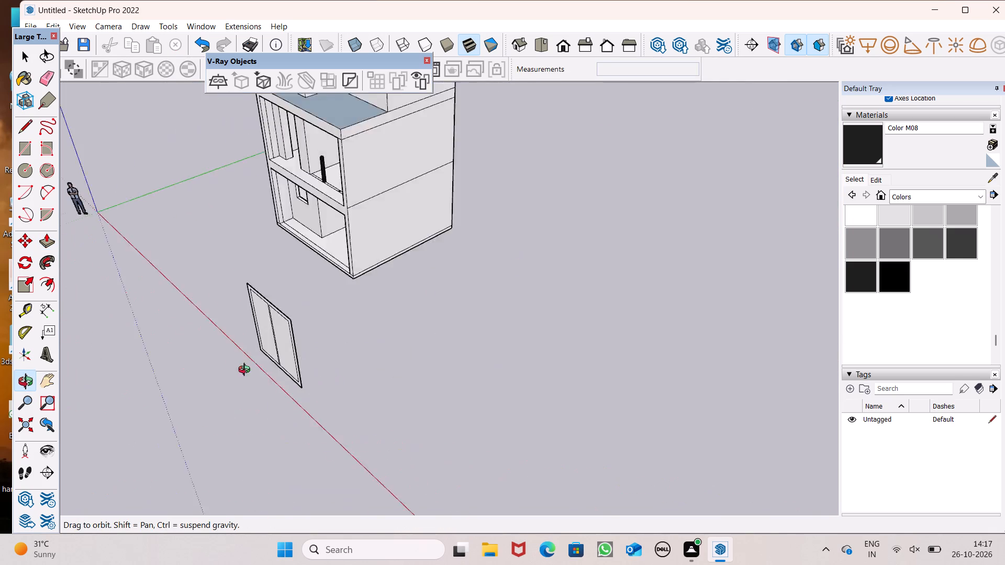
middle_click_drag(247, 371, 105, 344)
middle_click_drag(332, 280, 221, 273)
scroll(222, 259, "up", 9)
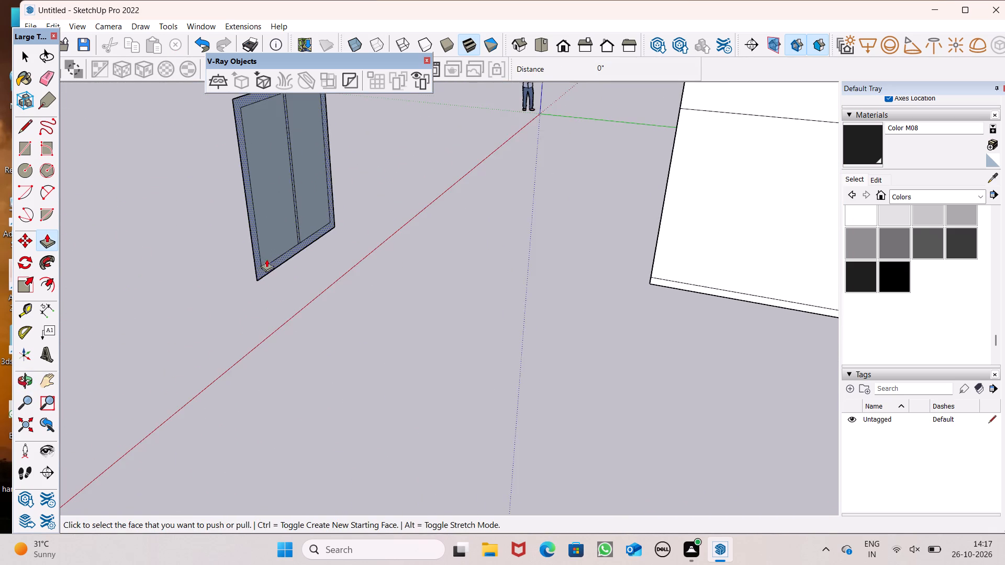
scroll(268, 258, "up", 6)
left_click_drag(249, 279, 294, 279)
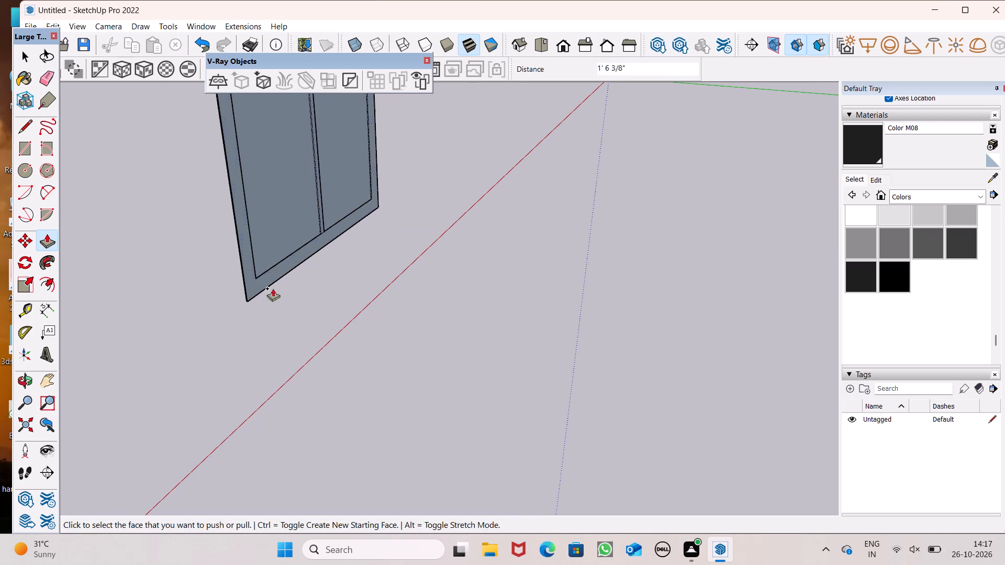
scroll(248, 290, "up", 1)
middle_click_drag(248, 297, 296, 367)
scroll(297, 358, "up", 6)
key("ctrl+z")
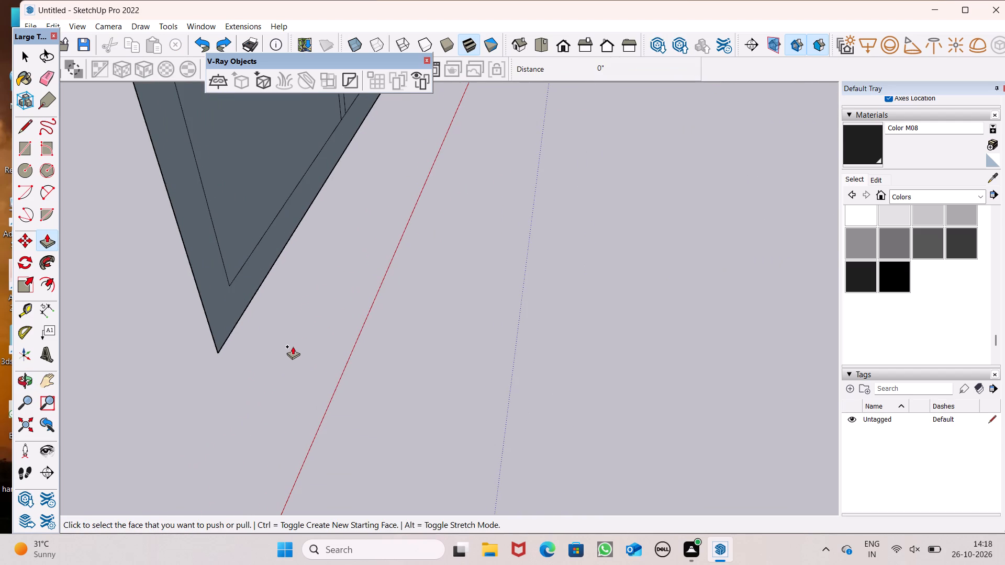
Push/Pull the joined frame border and central bar about 1/2" from the back face.
middle_click_drag(274, 320, 215, 285)
scroll(222, 308, "down", 6)
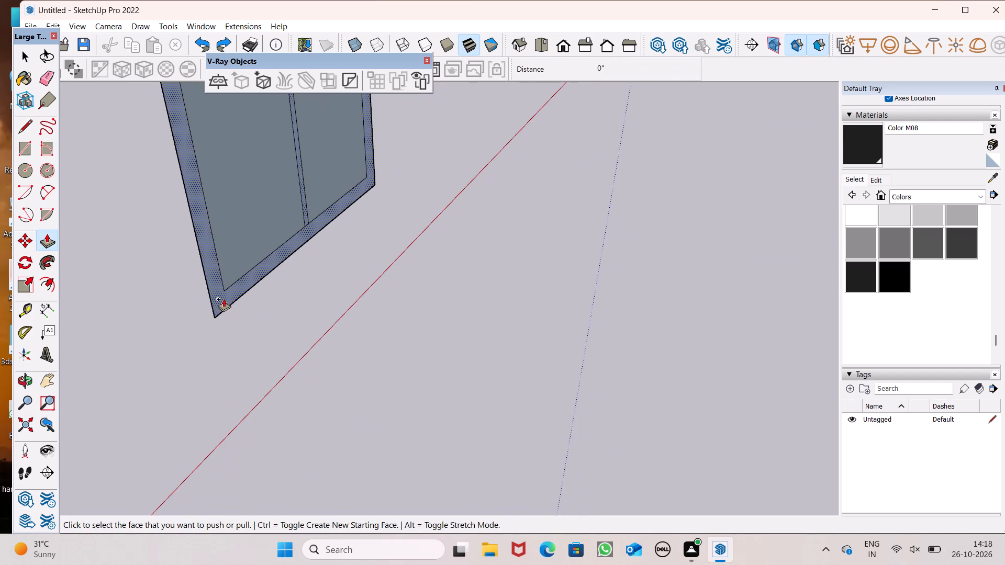
left_click_drag(224, 297, 219, 308, "ctrl")
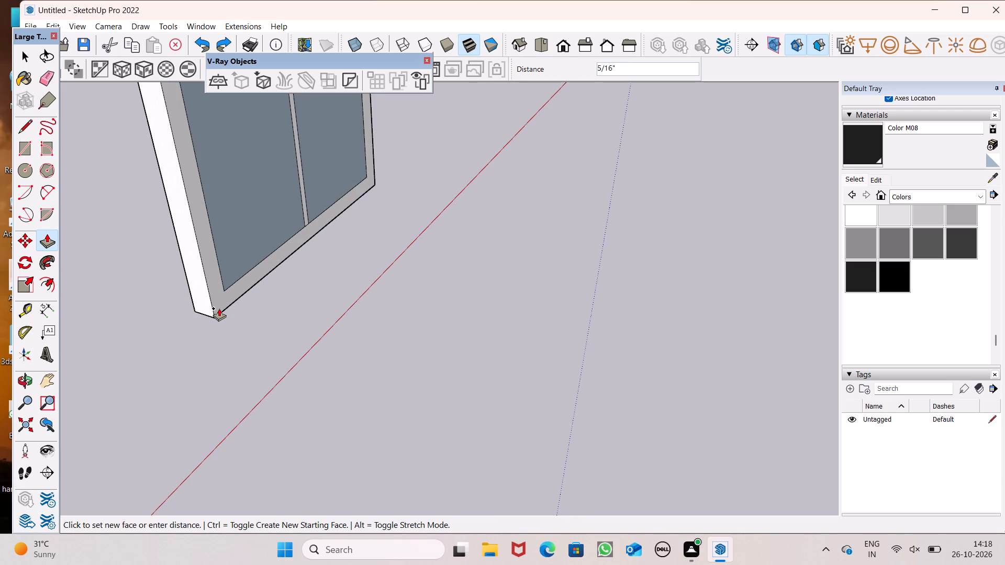
left_click_drag(219, 308, 218, 308, "ctrl")
Push the front face of the panel's frame and central bar back about 4 1/16" to make the frame thinner.
scroll(248, 322, "down", 4)
middle_click_drag(254, 327, 602, 251)
scroll(567, 311, "down", 3)
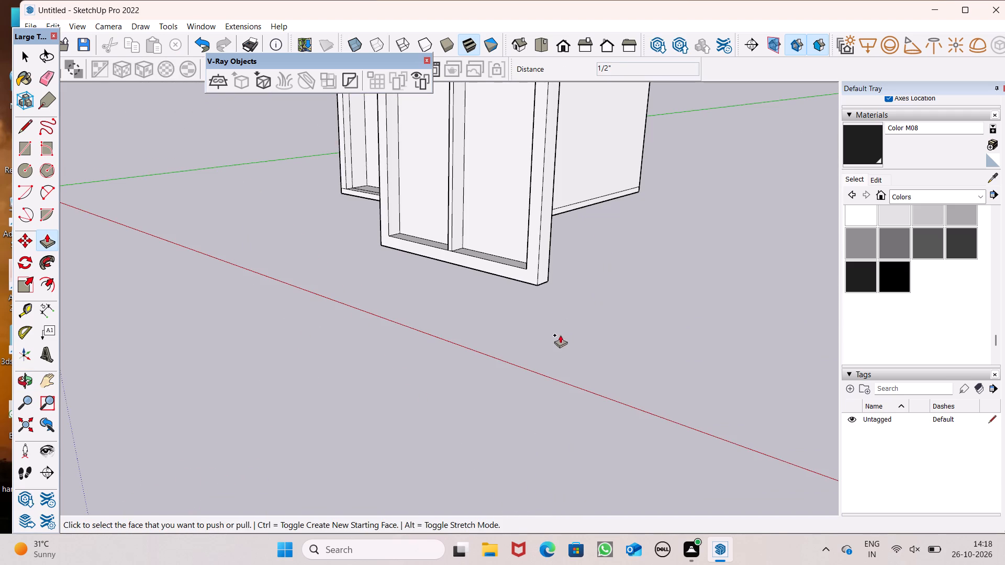
middle_click_drag(562, 338, 577, 422)
scroll(577, 422, "up", 7)
scroll(565, 351, "down", 5)
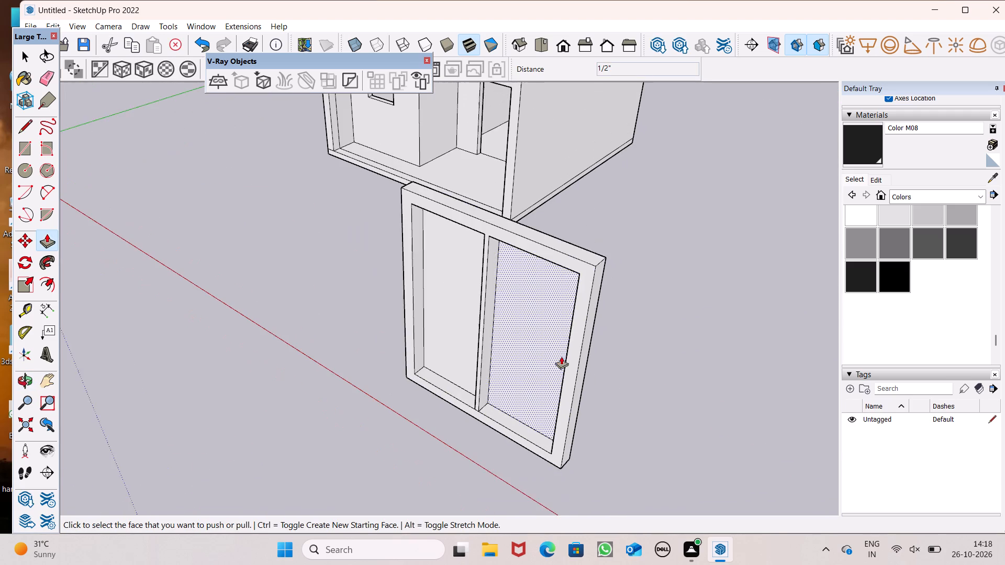
scroll(557, 364, "down", 1)
middle_click_drag(548, 439, 623, 453)
scroll(628, 414, "up", 5)
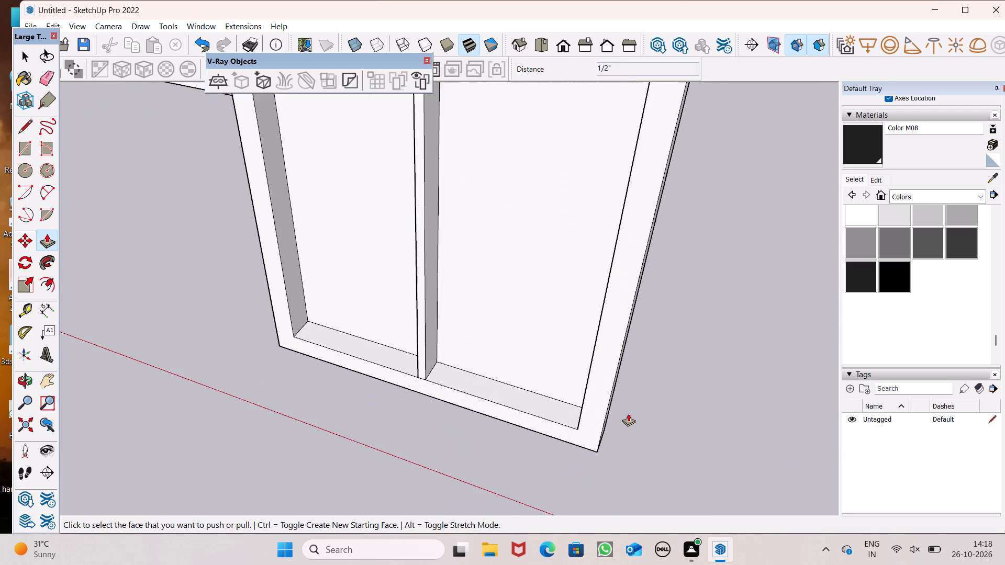
scroll(628, 413, "up", 2)
left_click_drag(580, 439, 589, 428)
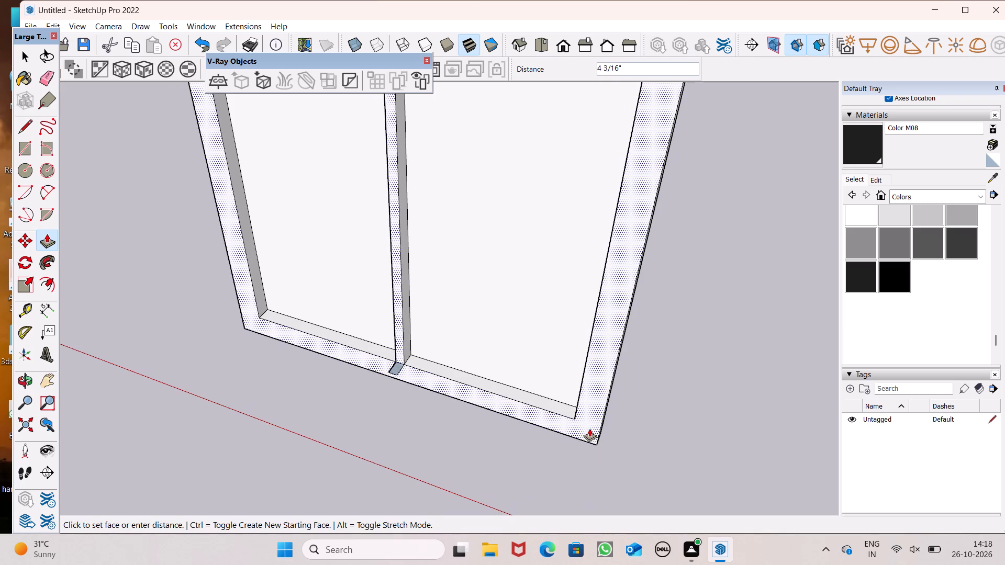
left_click_drag(589, 428, 589, 429)
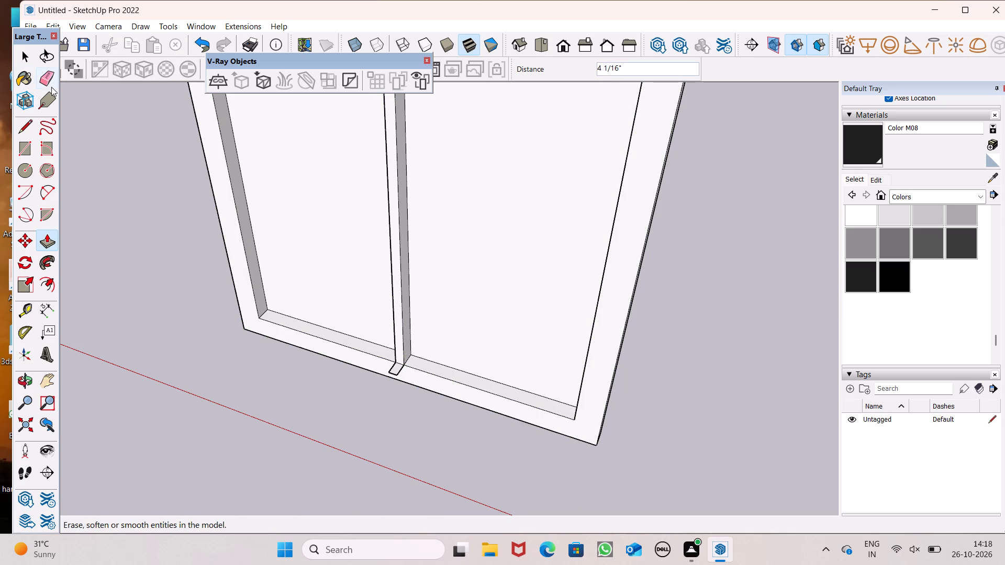
Erase the leftover edges of the small outline where the central bar's lower end meets the frame border.
left_click(45, 81)
scroll(252, 340, "up", 5)
scroll(233, 309, "down", 5)
middle_click_drag(254, 335, 256, 335)
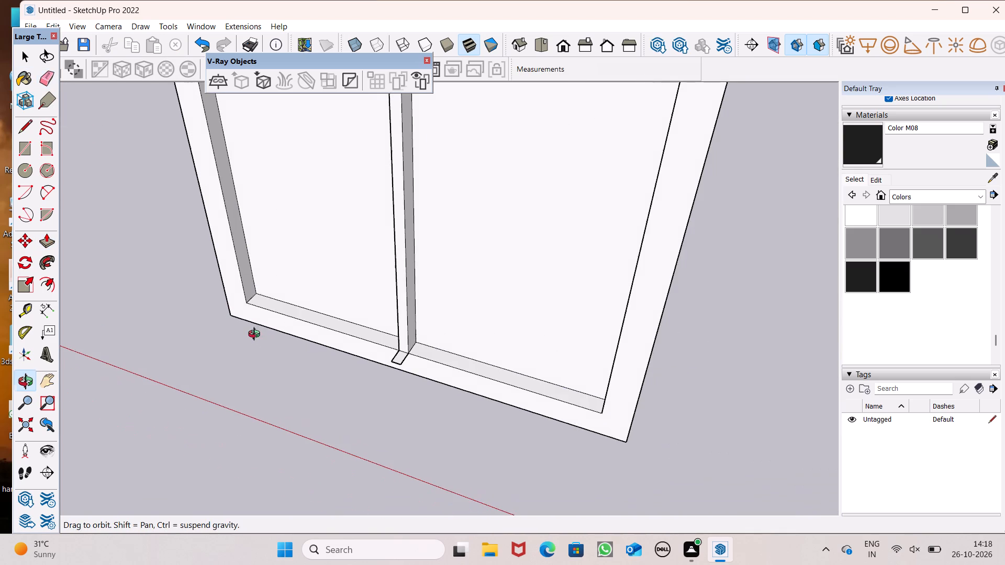
middle_click_drag(256, 335, 254, 270)
scroll(259, 317, "up", 1)
scroll(575, 323, "up", 1)
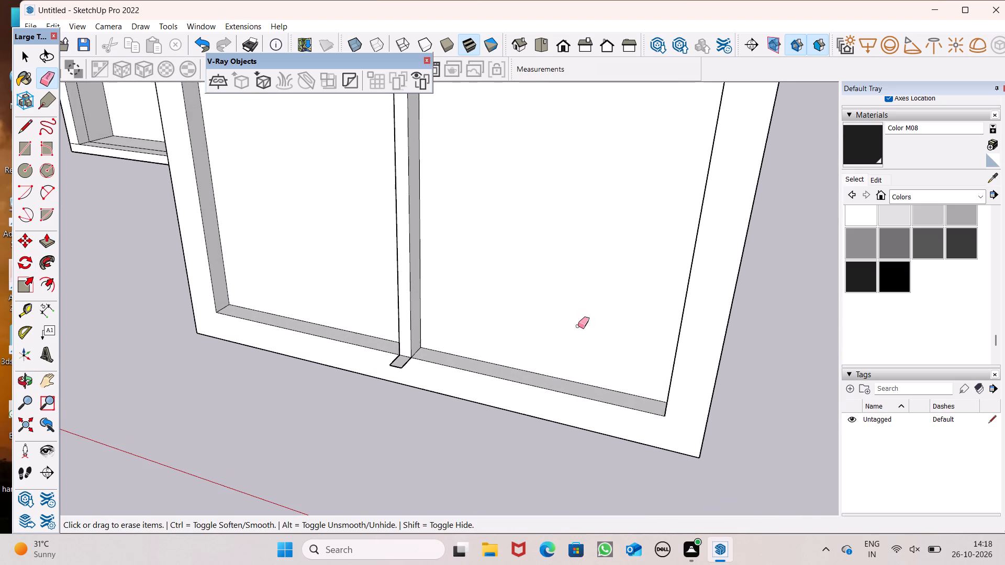
scroll(376, 390, "up", 6)
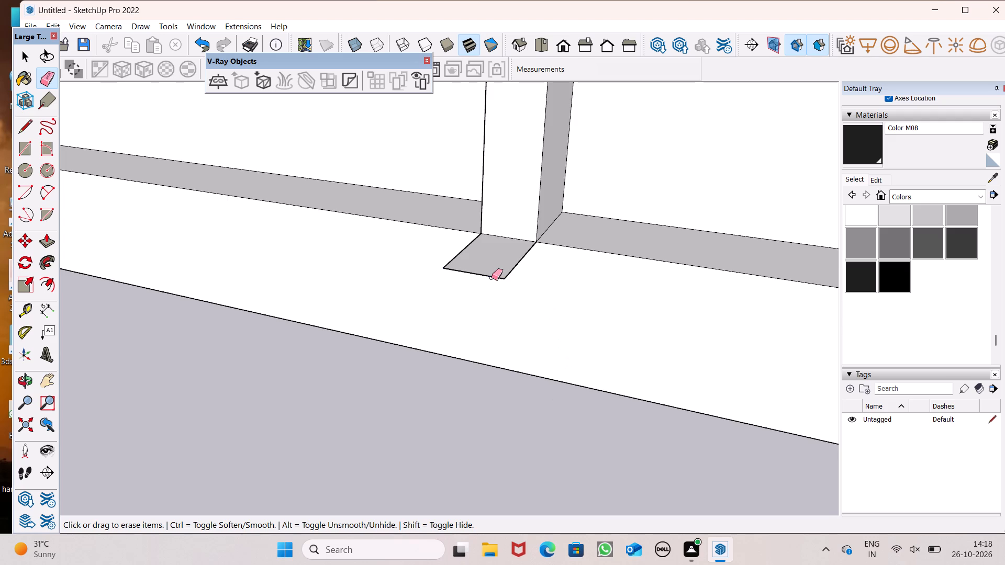
left_click_drag(492, 278, 505, 276)
left_click_drag(433, 255, 454, 265)
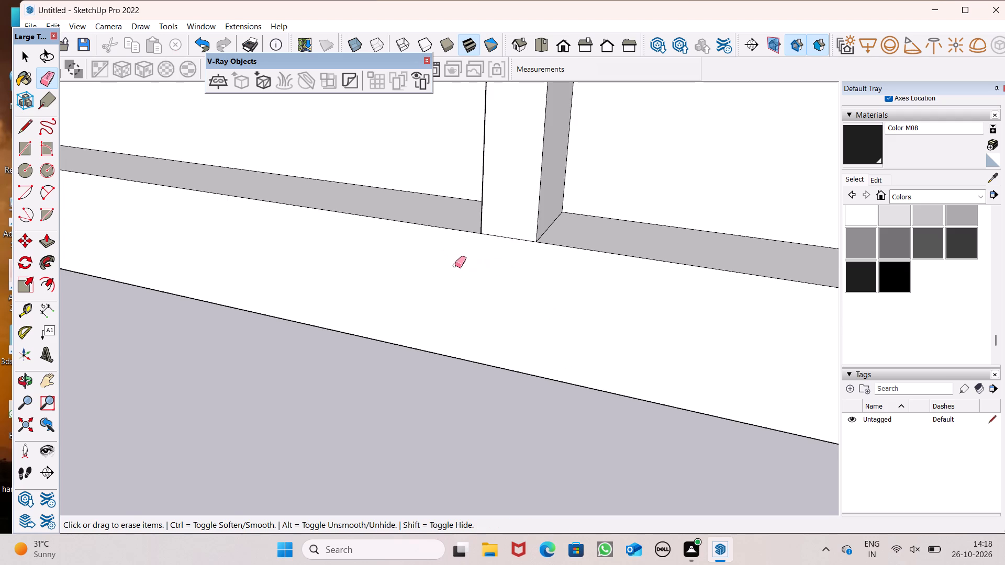
Paint the front face and one outer side face of the two-pane panel's frame with Color M08.
scroll(455, 265, "down", 19)
middle_click_drag(417, 319, 455, 325)
scroll(426, 314, "down", 1)
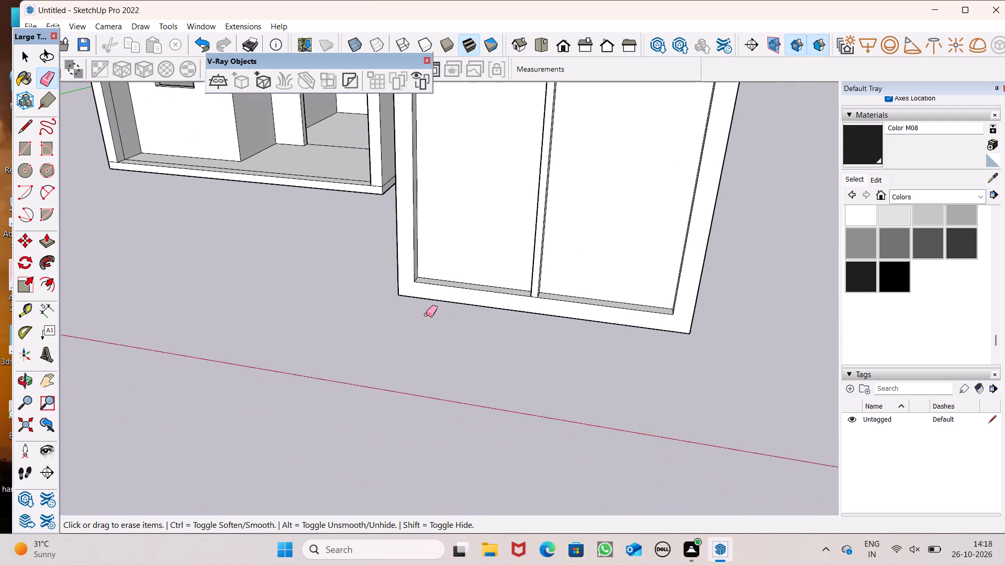
scroll(426, 314, "down", 4)
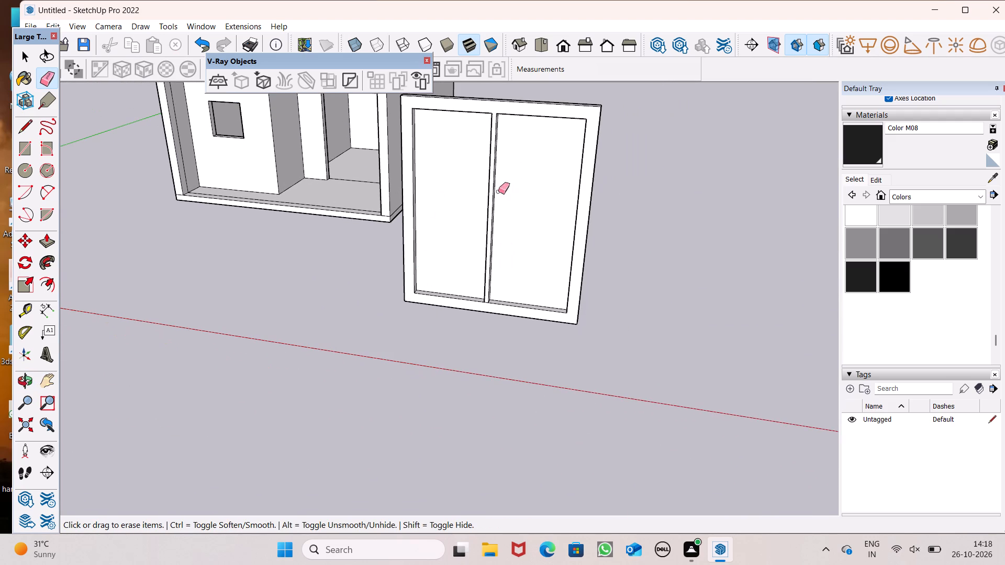
left_click(877, 157)
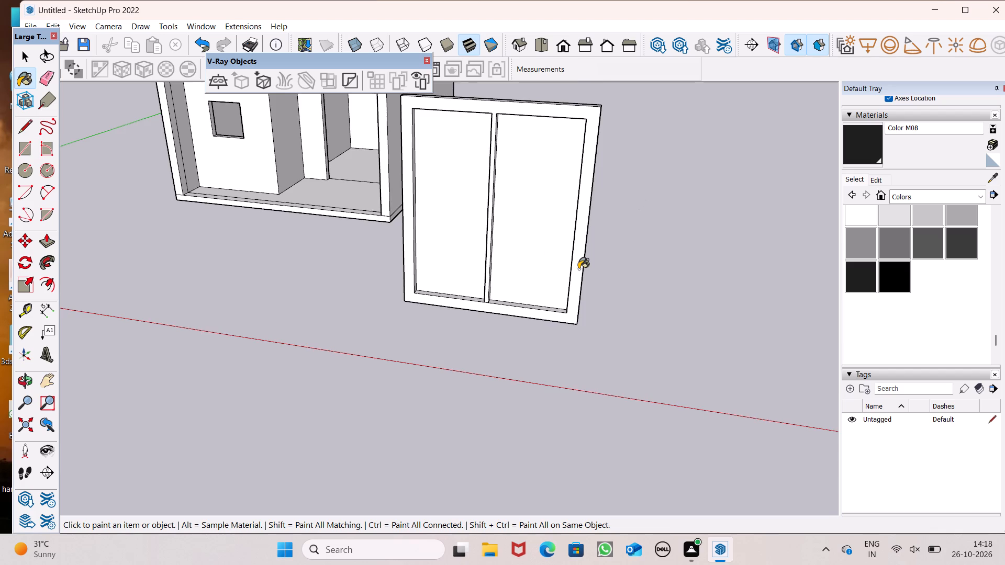
scroll(578, 269, "up", 2)
left_click(579, 269)
scroll(553, 326, "down", 1)
middle_click_drag(535, 337, 405, 370)
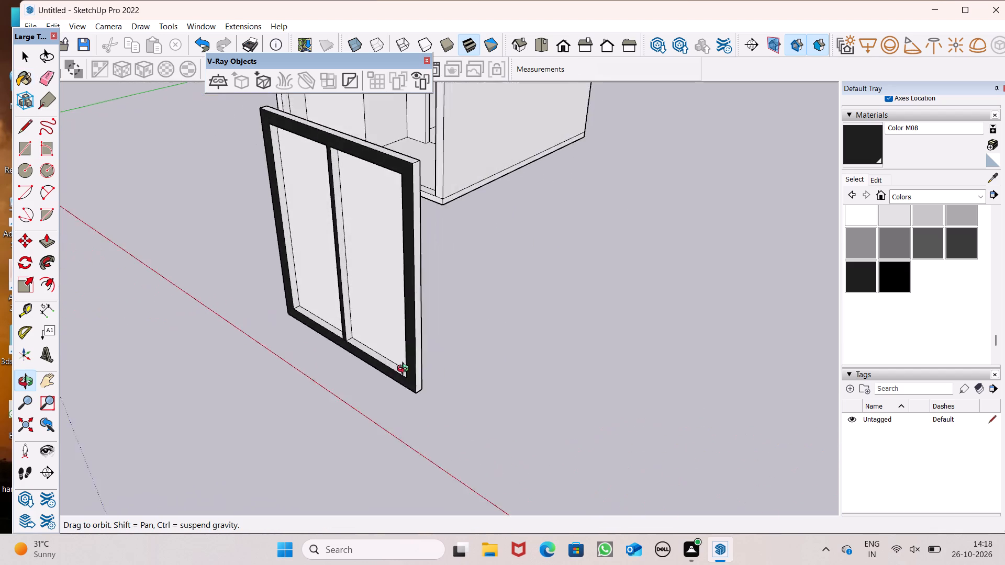
middle_click_drag(405, 370, 393, 371)
scroll(396, 362, "up", 3)
left_click(396, 364)
scroll(339, 359, "up", 4)
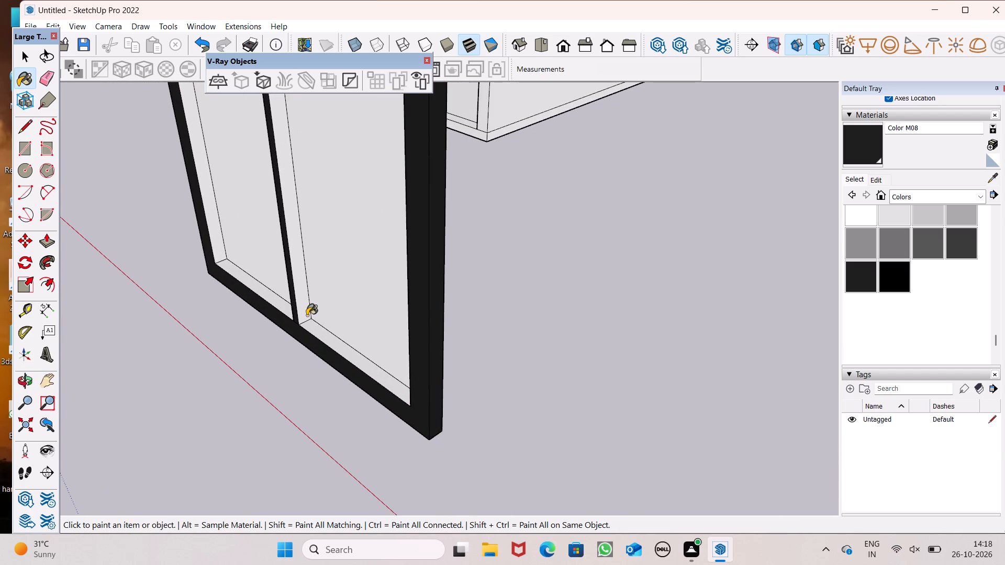
Paint the central bar's side, the lower inner ledges and the inner frame side with Color M08.
left_click(306, 315)
left_click(310, 328)
left_click(281, 298)
scroll(331, 290, "down", 6)
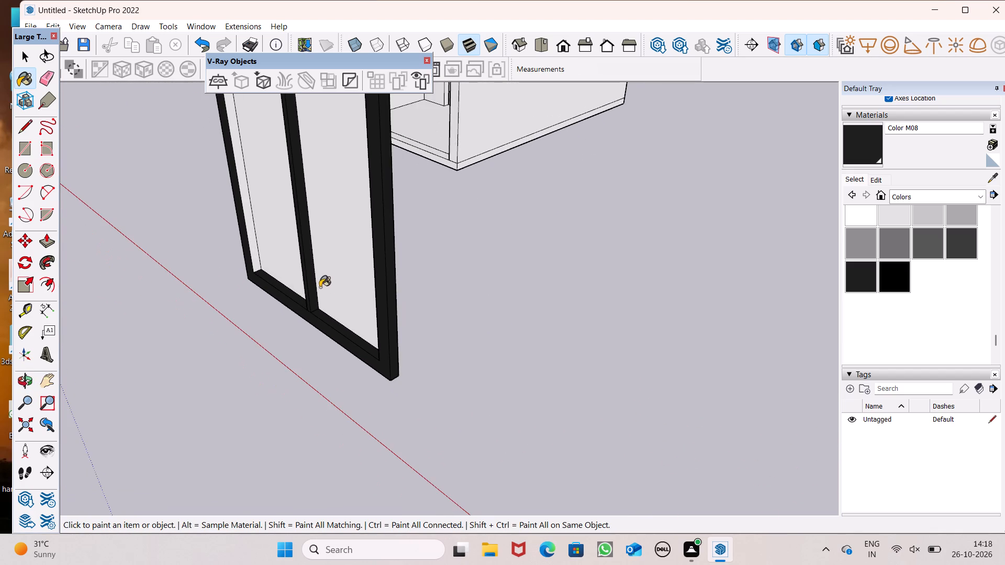
scroll(264, 244, "up", 6)
left_click(253, 255)
scroll(380, 311, "down", 4)
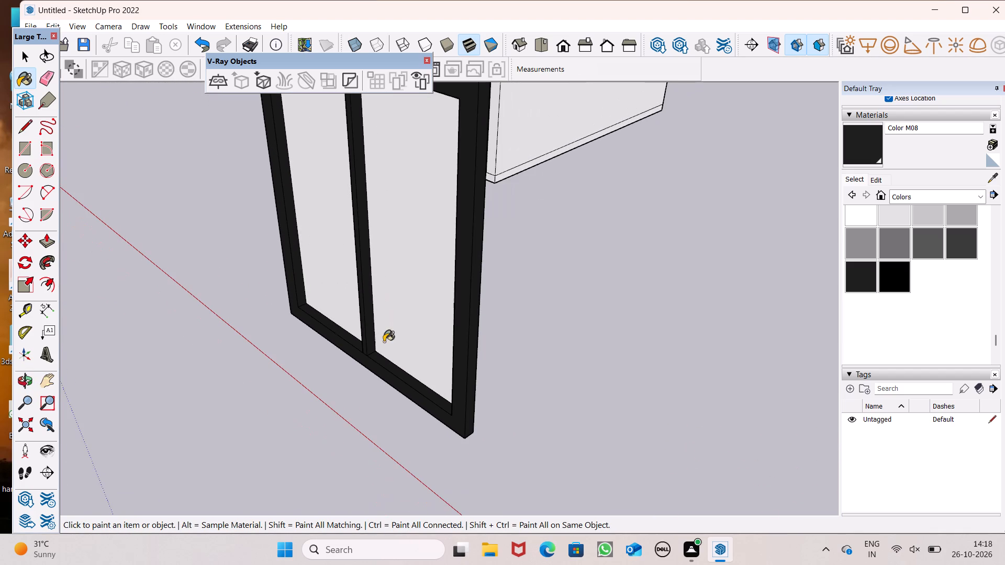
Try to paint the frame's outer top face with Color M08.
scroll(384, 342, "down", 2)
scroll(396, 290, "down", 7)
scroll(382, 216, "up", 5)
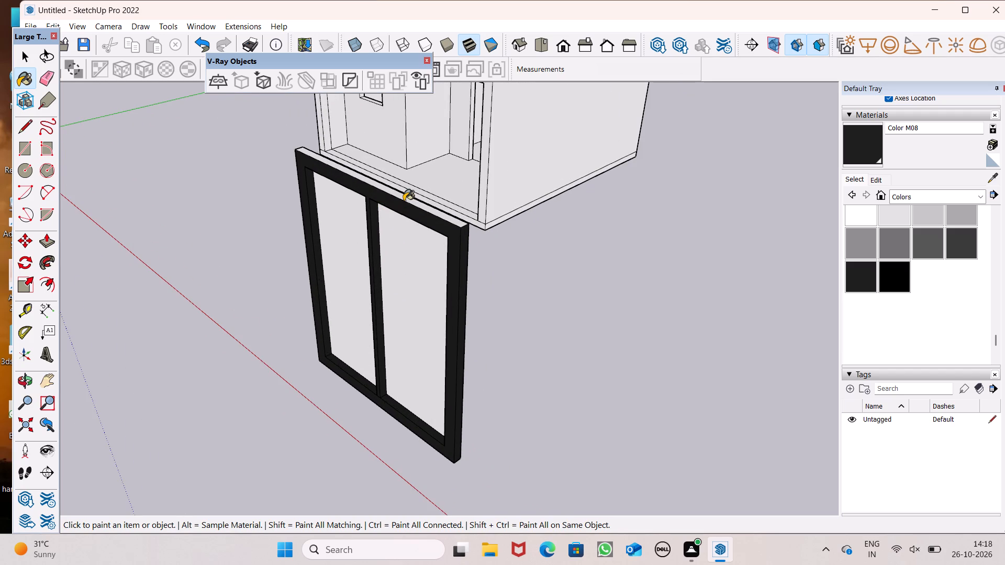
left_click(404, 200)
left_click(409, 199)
Paint the frame's upper inner faces and the remaining inner side faces beside both panes with Color M08.
scroll(409, 200, "down", 5)
middle_click_drag(424, 266, 619, 64)
scroll(604, 273, "down", 5)
middle_click_drag(601, 229, 643, 130)
scroll(615, 106, "up", 1)
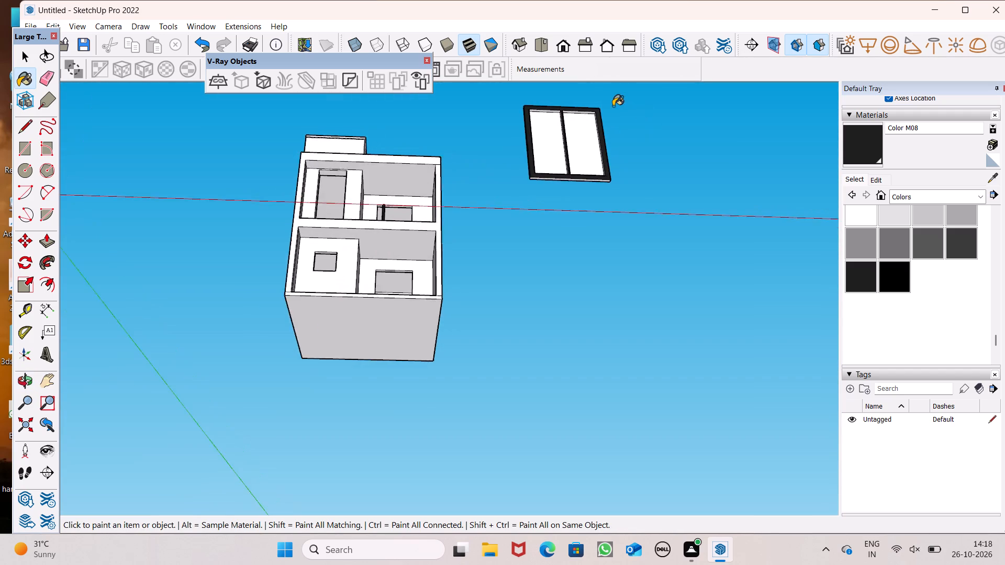
scroll(613, 106, "up", 5)
scroll(540, 205, "down", 4)
scroll(534, 136, "up", 4)
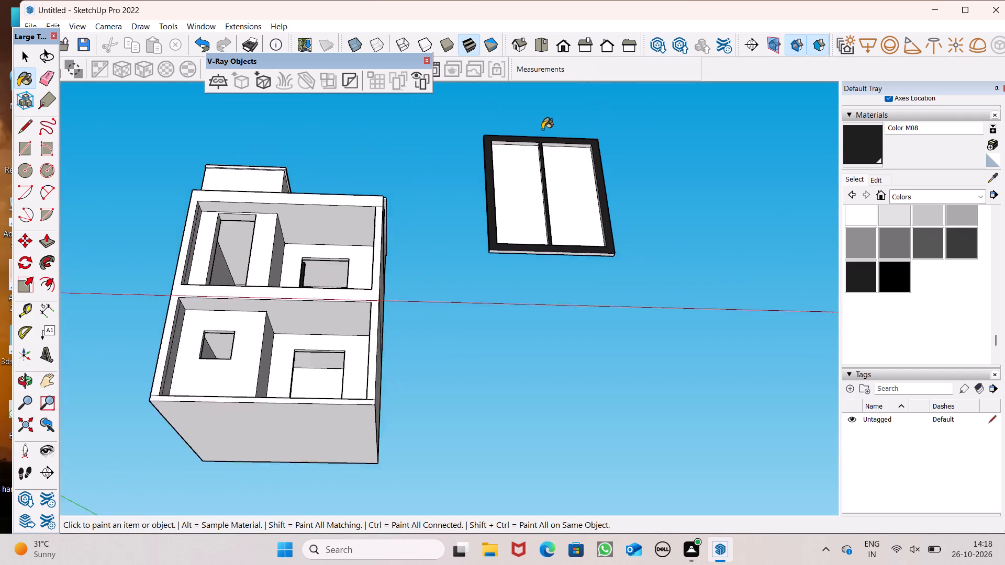
scroll(542, 129, "up", 15)
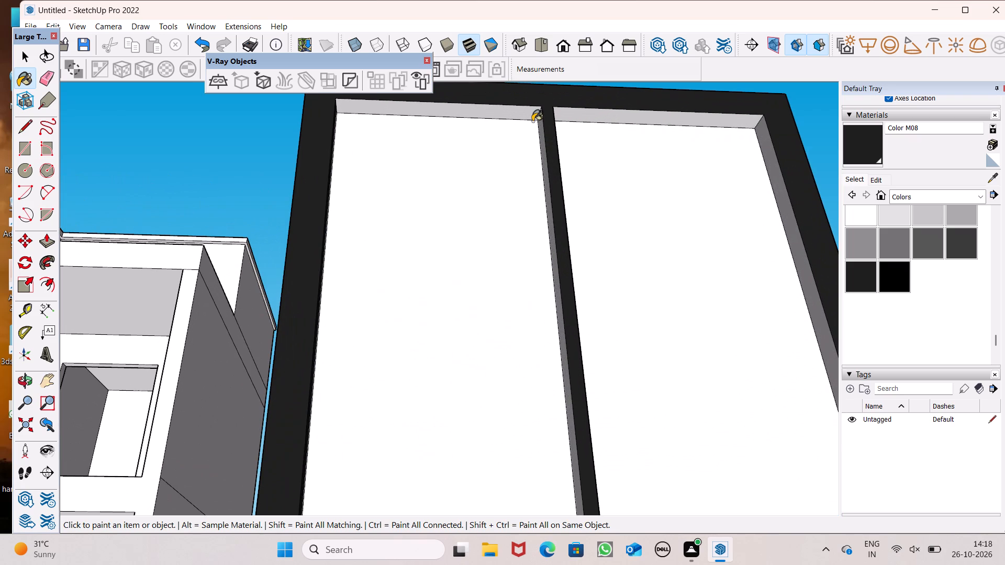
left_click(530, 117)
left_click(566, 117)
left_click(772, 175)
middle_click_drag(616, 225, 669, 233)
left_click(566, 276)
Paint the frame's underside and its remaining outer side face with Color M08.
scroll(614, 155, "down", 3)
middle_click_drag(621, 227, 468, 264)
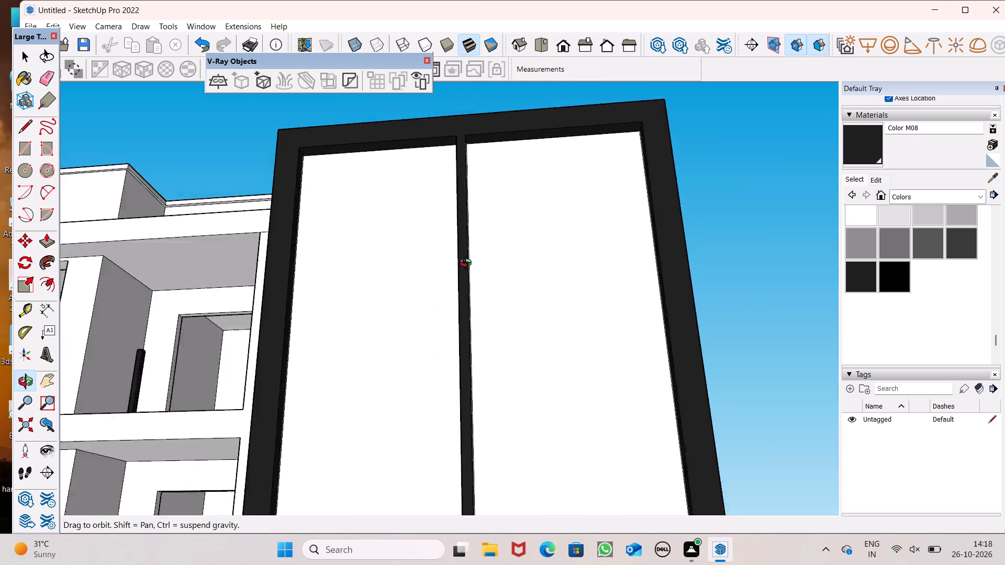
middle_click_drag(468, 264, 461, 228)
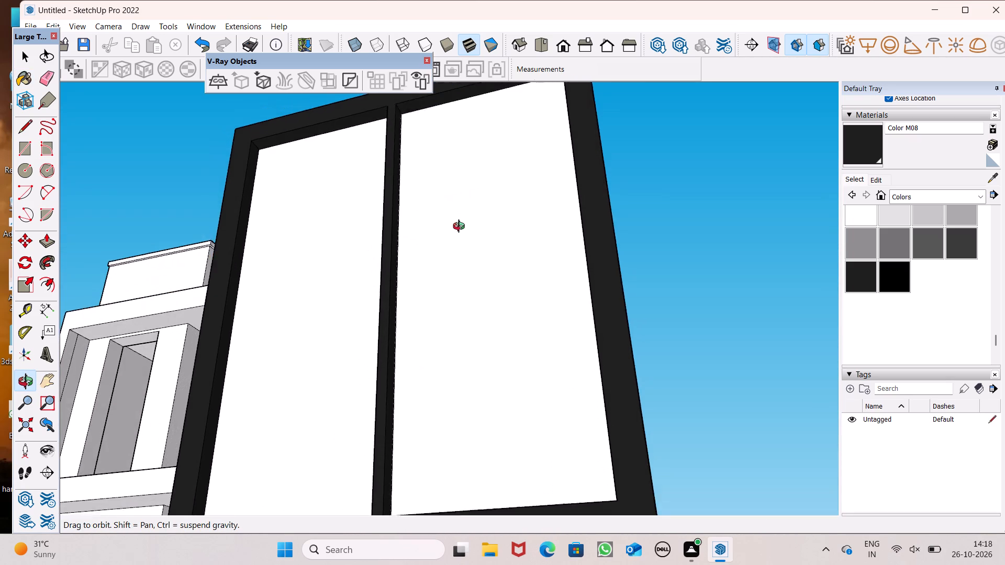
middle_click_drag(461, 228, 621, 315)
scroll(631, 303, "up", 1)
scroll(649, 197, "down", 6)
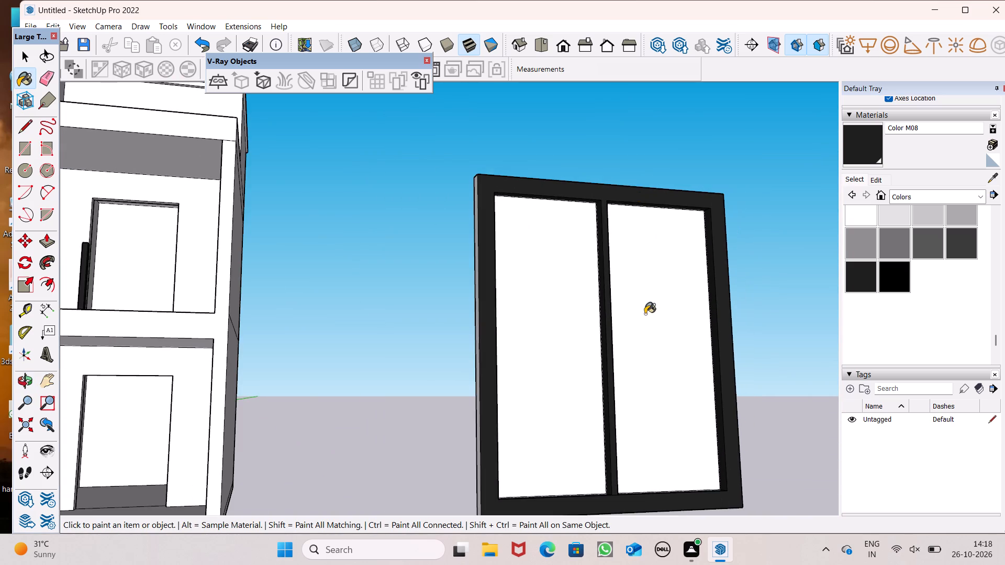
scroll(640, 321, "down", 3)
middle_click_drag(624, 363, 642, 200)
scroll(593, 245, "up", 7)
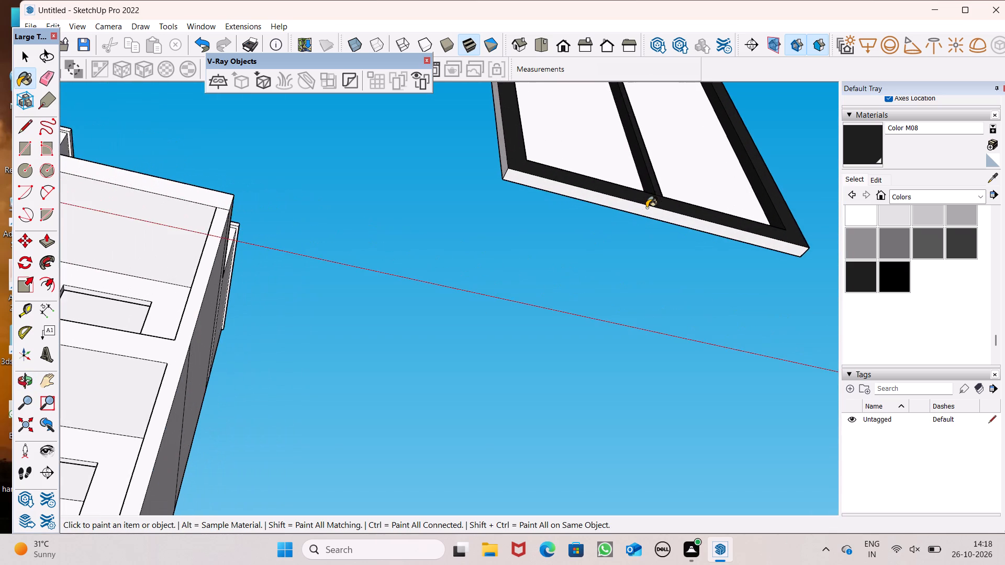
scroll(647, 208, "up", 4)
left_click(647, 208)
scroll(650, 194, "down", 4)
middle_click_drag(652, 225, 722, 343)
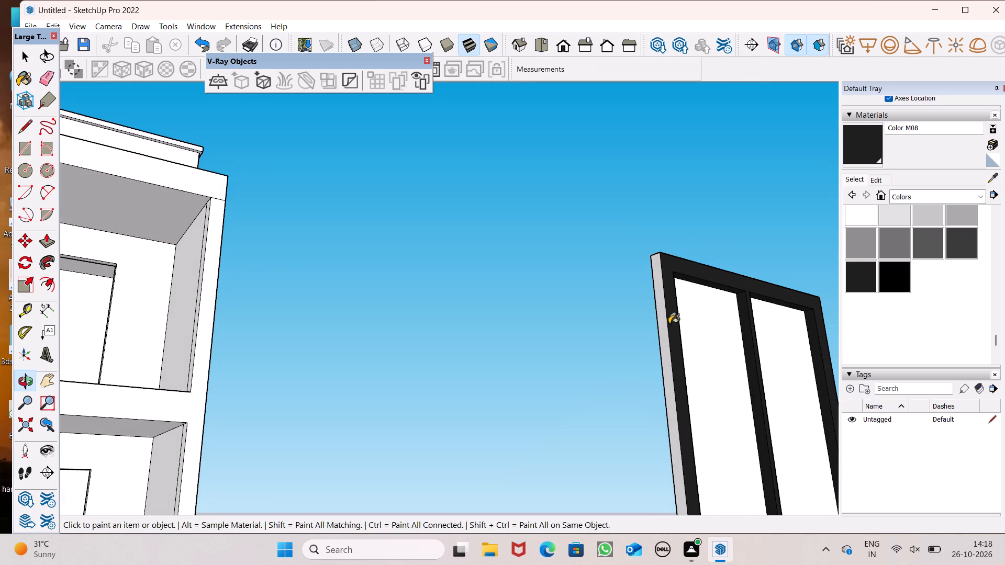
left_click(661, 316)
Apply Color M08 to the frame from the rear side of the panel.
scroll(597, 236, "down", 6)
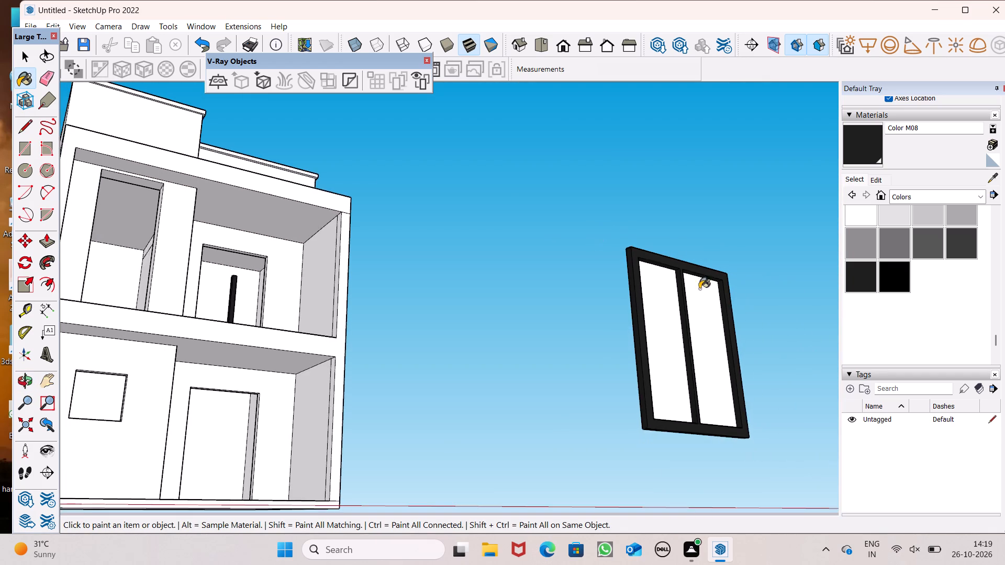
middle_click_drag(698, 297, 17, 331)
scroll(17, 331, "up", 1)
scroll(122, 345, "up", 6)
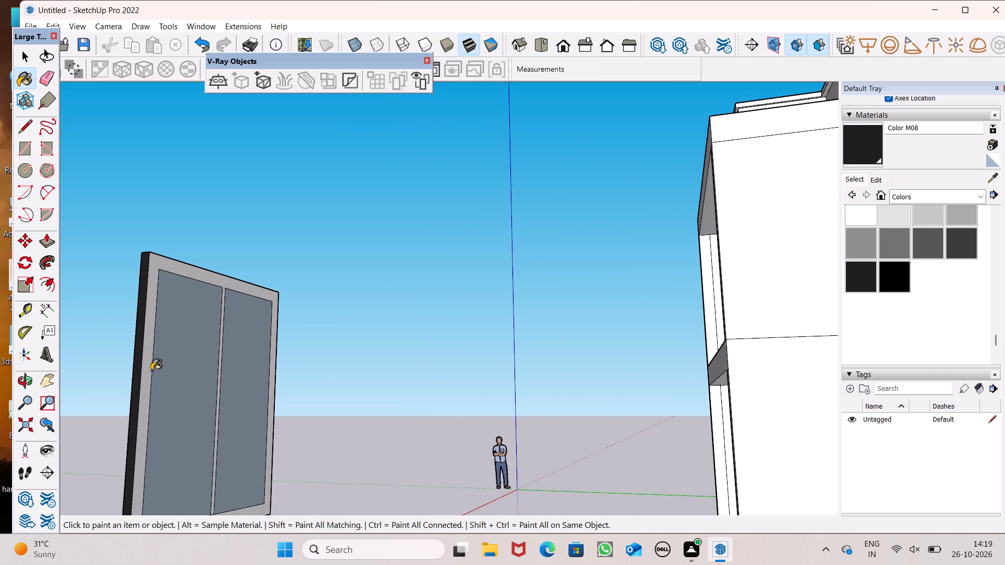
left_click(142, 376)
scroll(198, 281, "down", 3)
middle_click_drag(197, 304, 685, 405)
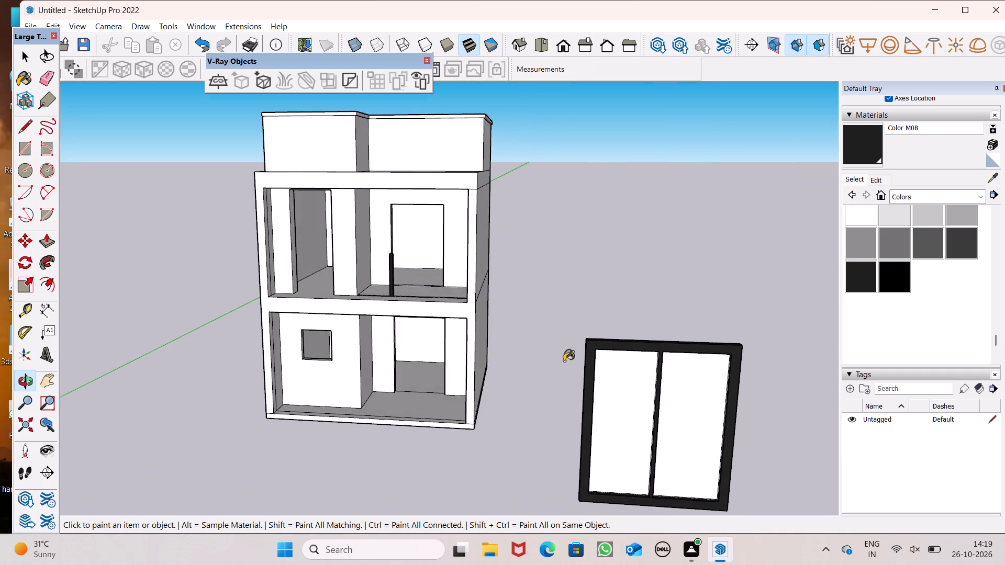
scroll(396, 317, "down", 3)
middle_click_drag(319, 354, 358, 356)
scroll(253, 300, "down", 2)
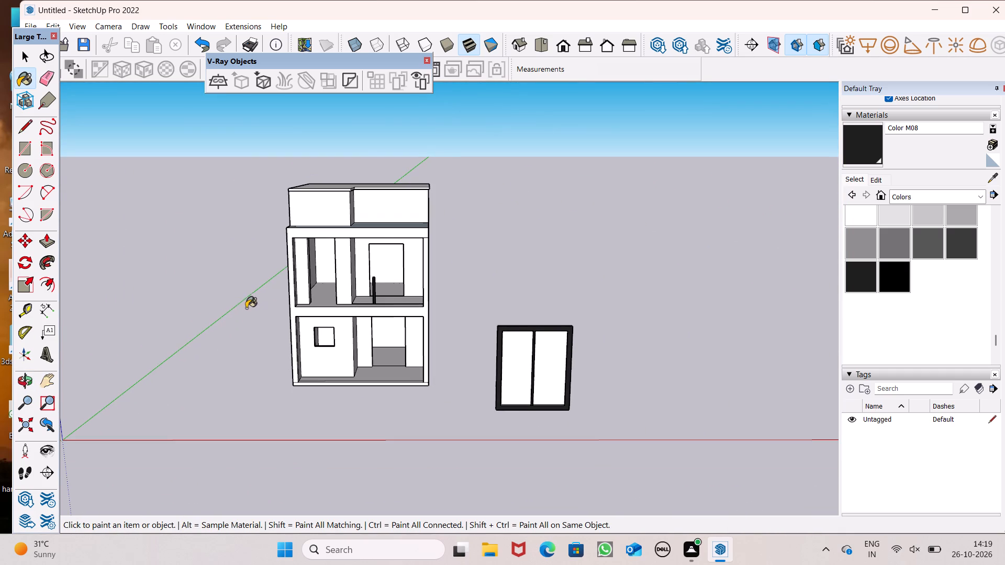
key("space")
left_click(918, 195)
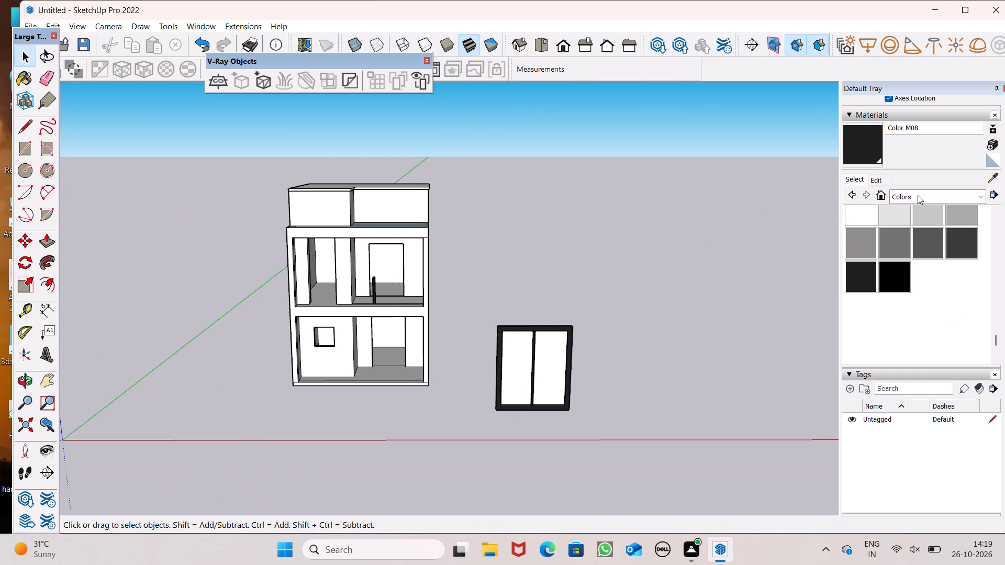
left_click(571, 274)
Draw an upright rectangle about 7' 9 7/16" by 10' 2 1/2" beside the dark-framed panel.
left_click(19, 152)
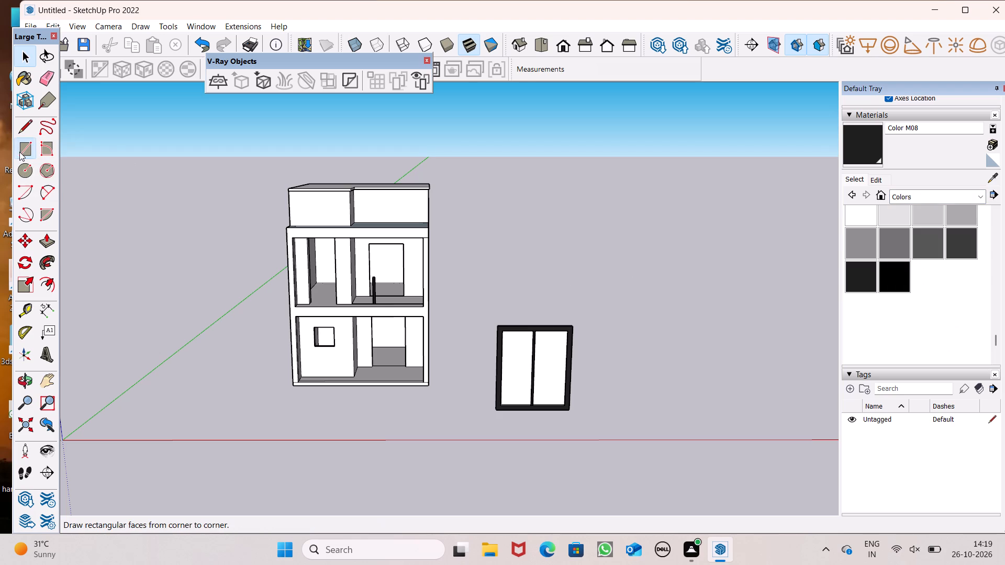
scroll(18, 174, "down", 1)
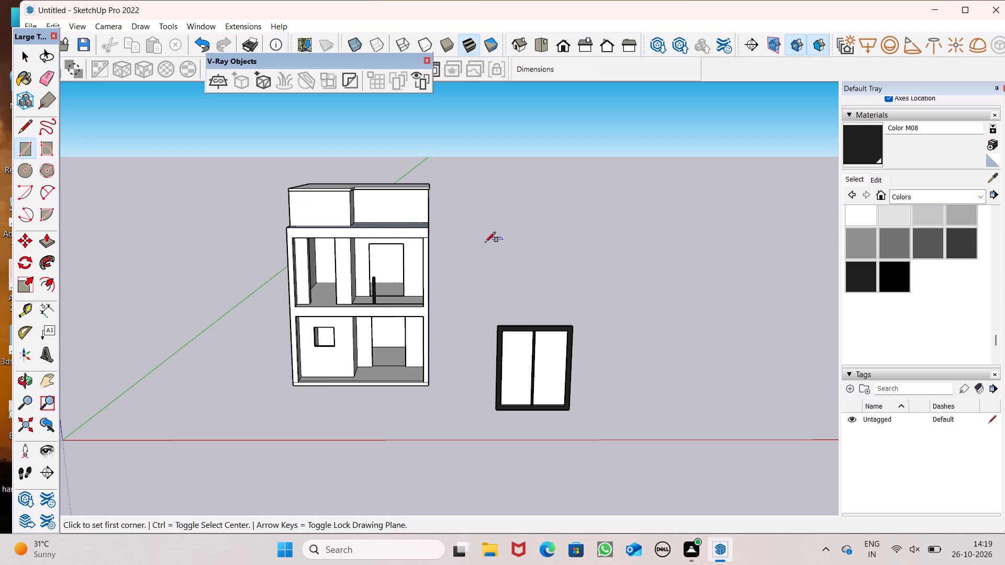
scroll(457, 245, "down", 5)
scroll(696, 380, "up", 3)
middle_click_drag(666, 369, 644, 326)
scroll(552, 290, "up", 5)
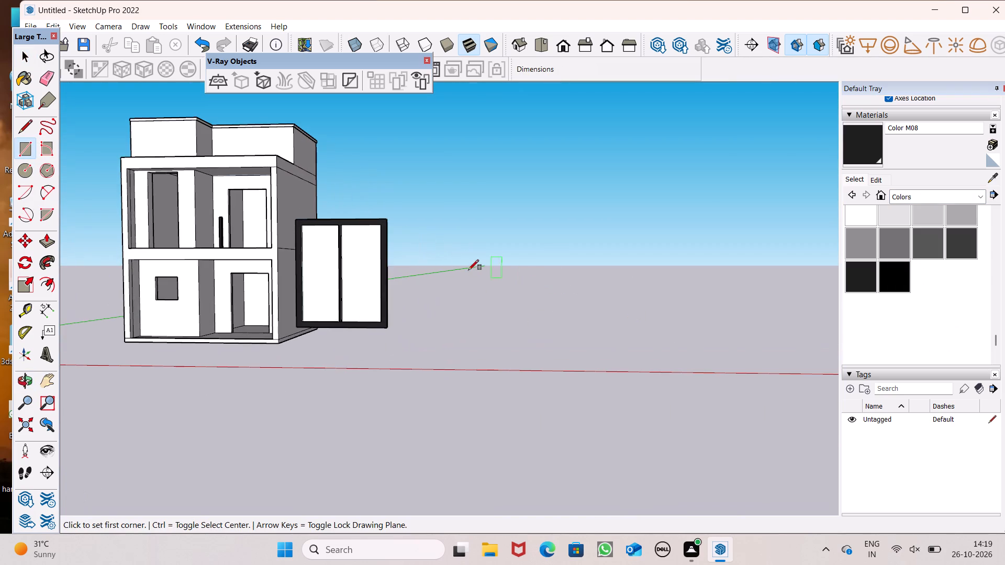
middle_click_drag(459, 262, 471, 239)
scroll(471, 239, "up", 1)
left_click(455, 204)
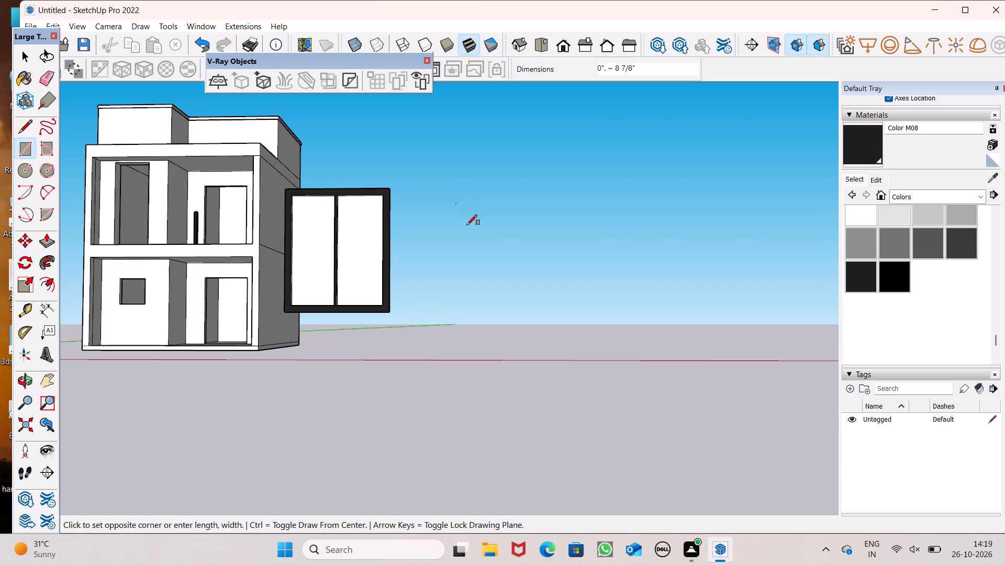
left_click(551, 328)
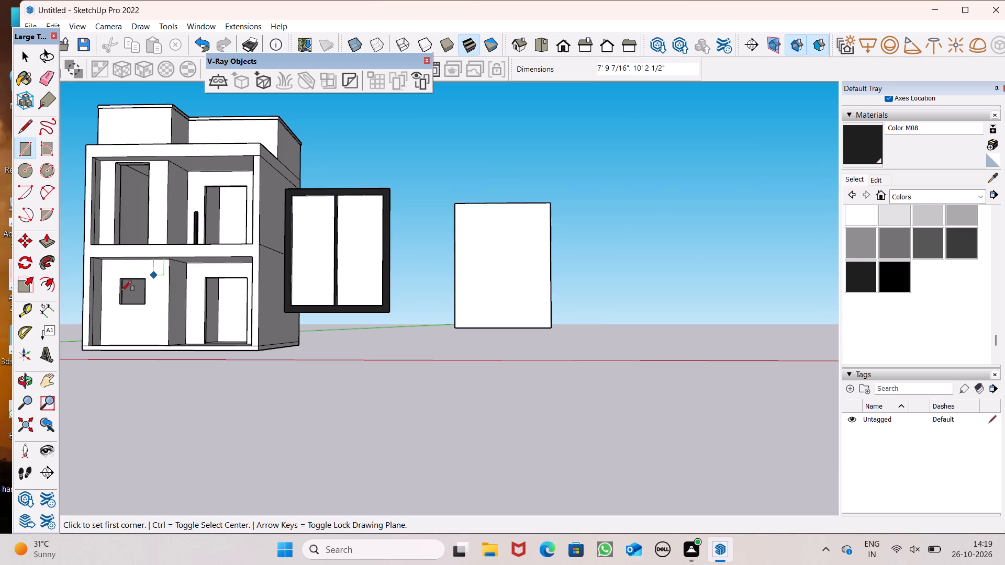
Offset the new rectangle's outline inward to form a narrow frame border.
left_click(50, 289)
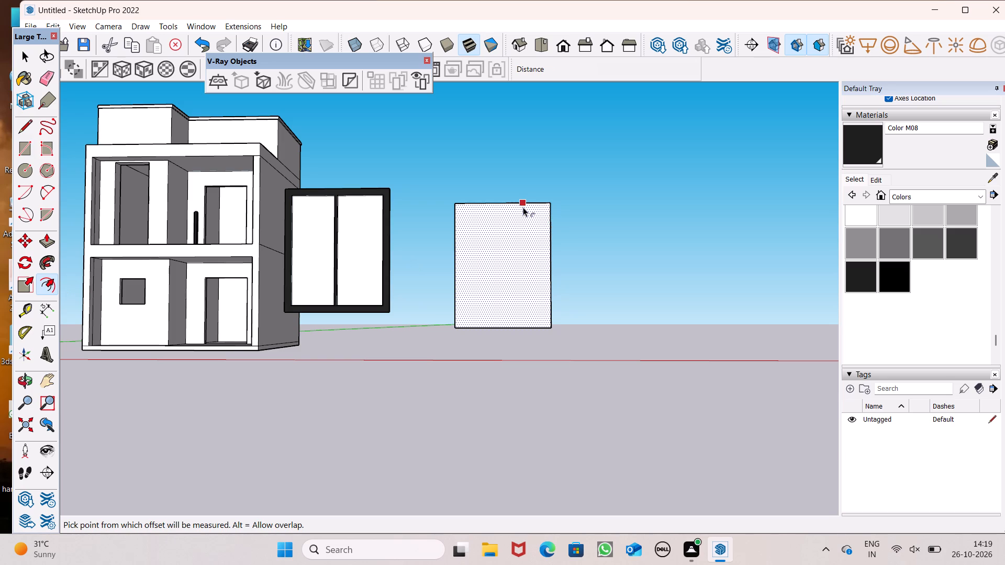
scroll(521, 206, "up", 1)
left_click(502, 206)
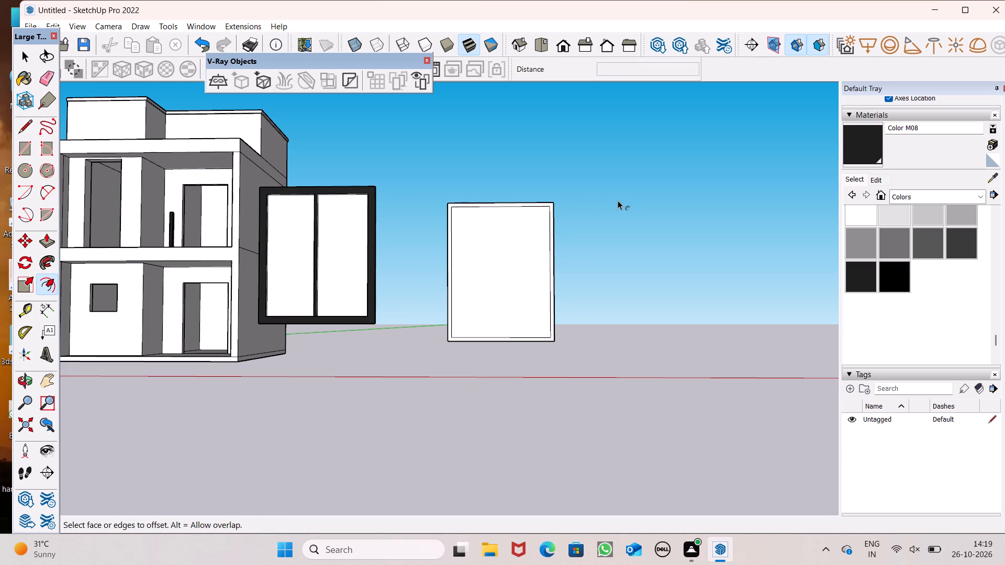
Draw a narrow vertical mullion rectangle about 1 5/16" by 9' 7 13/16" down the middle of the new panel, between the inner frame edges.
left_click(25, 151)
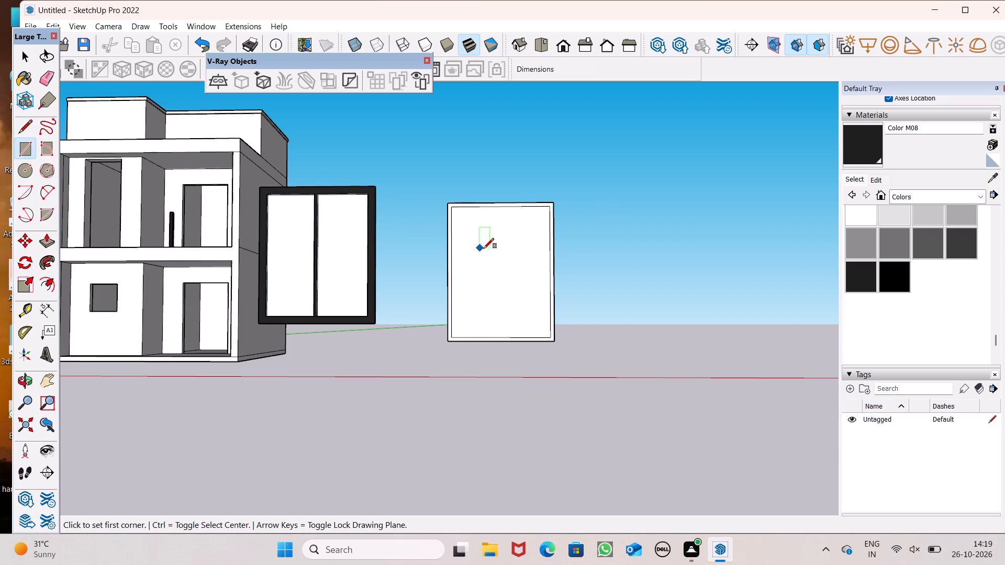
scroll(488, 226, "up", 1)
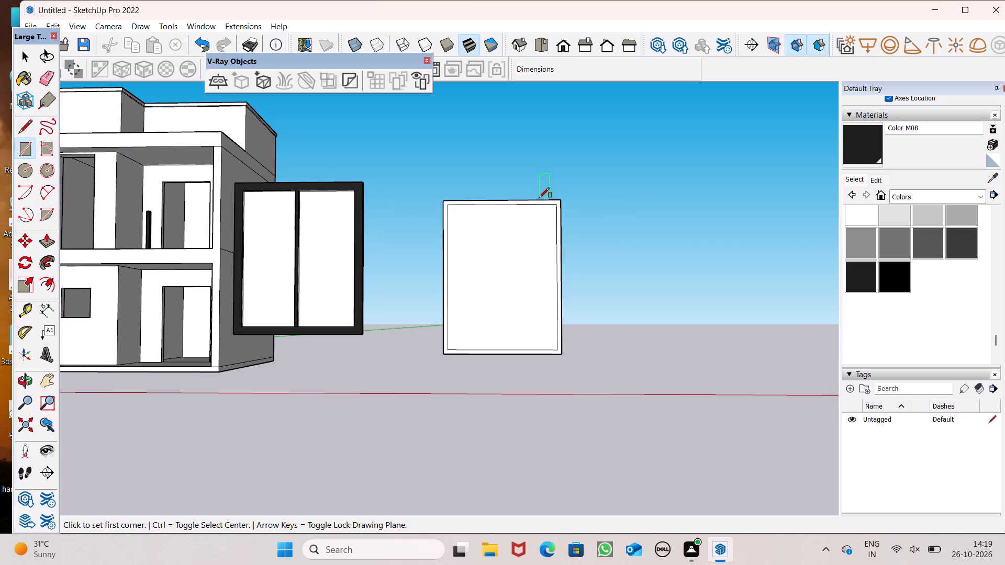
scroll(501, 215, "up", 5)
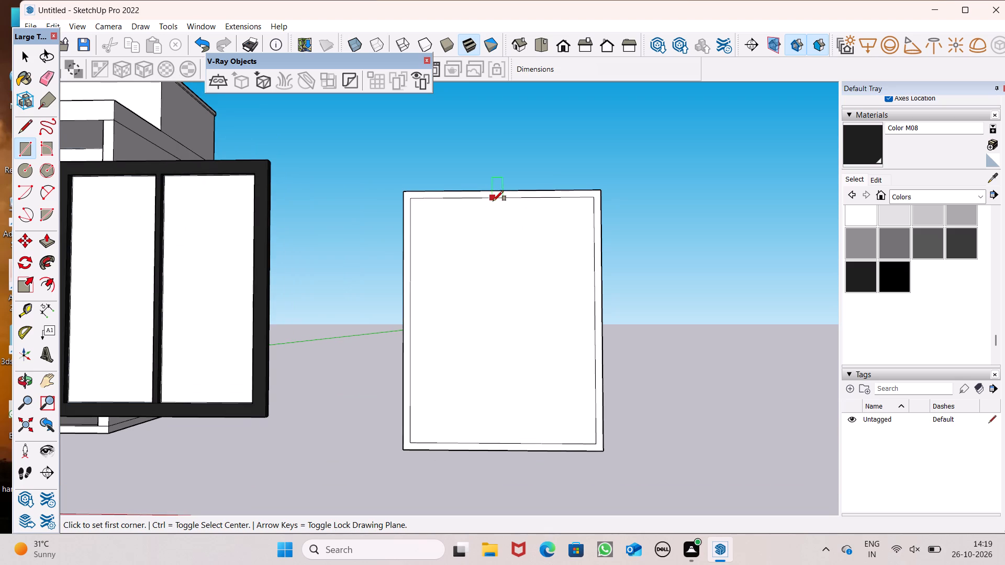
left_click(28, 130)
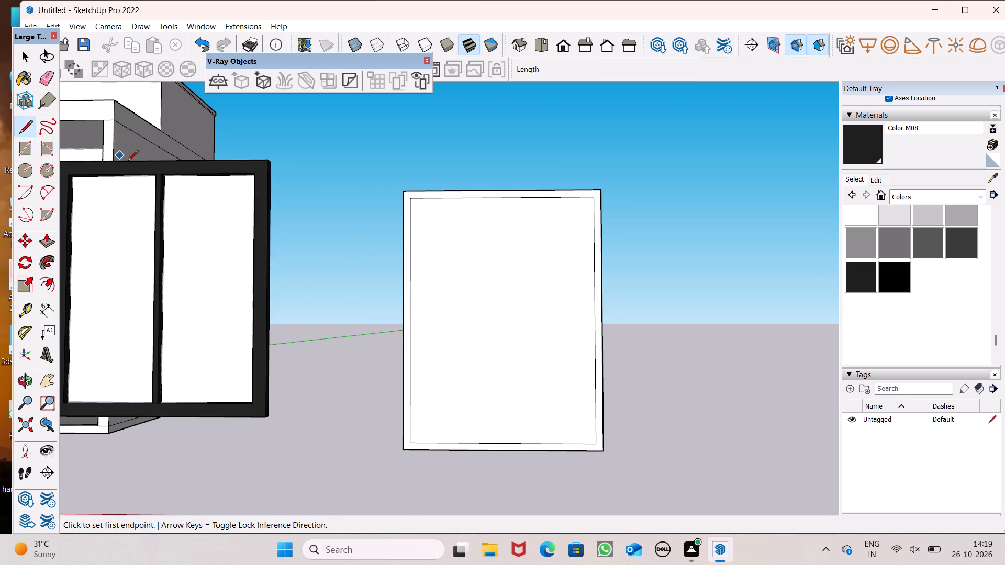
left_click(31, 152)
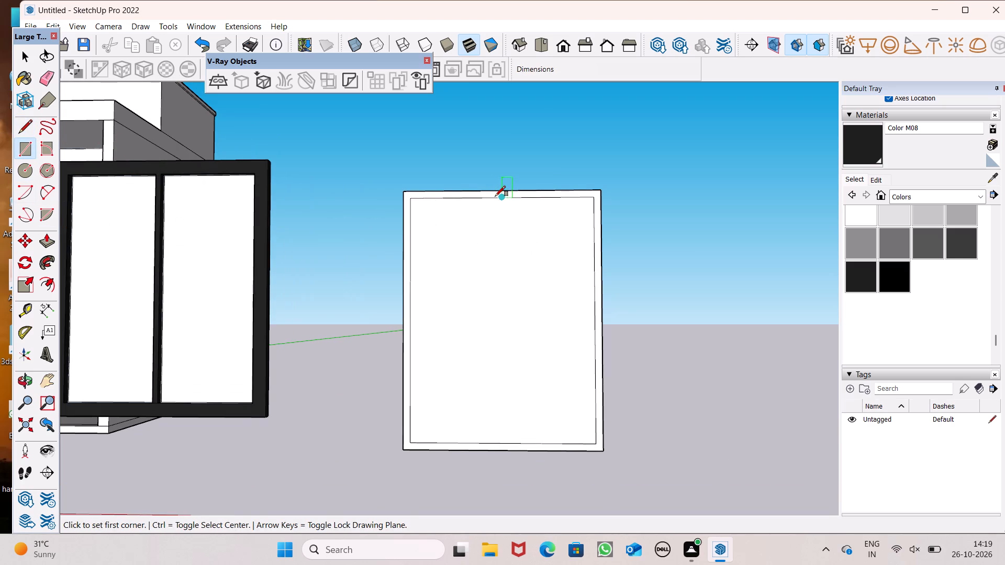
scroll(496, 200, "up", 13)
left_click(500, 191)
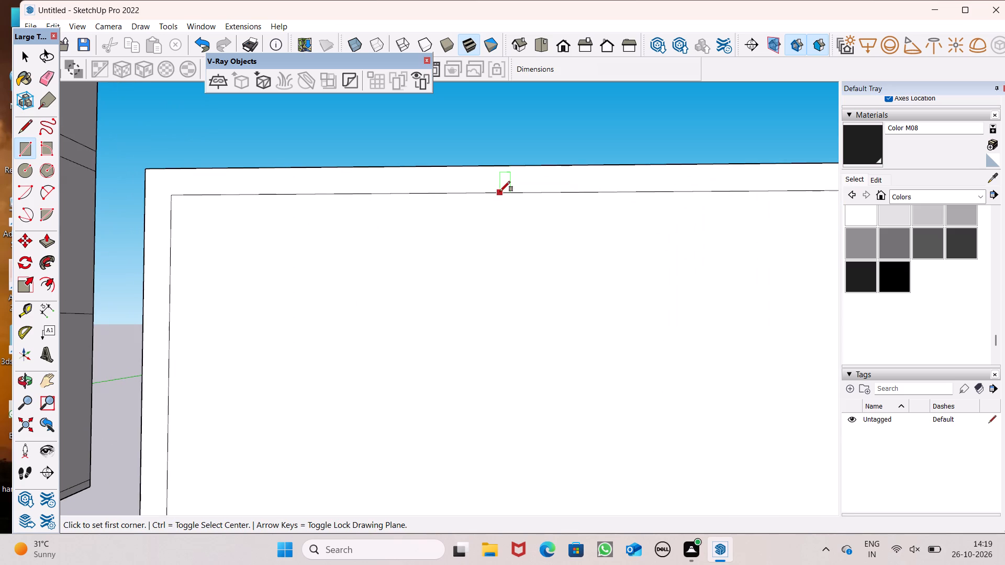
scroll(541, 254, "down", 10)
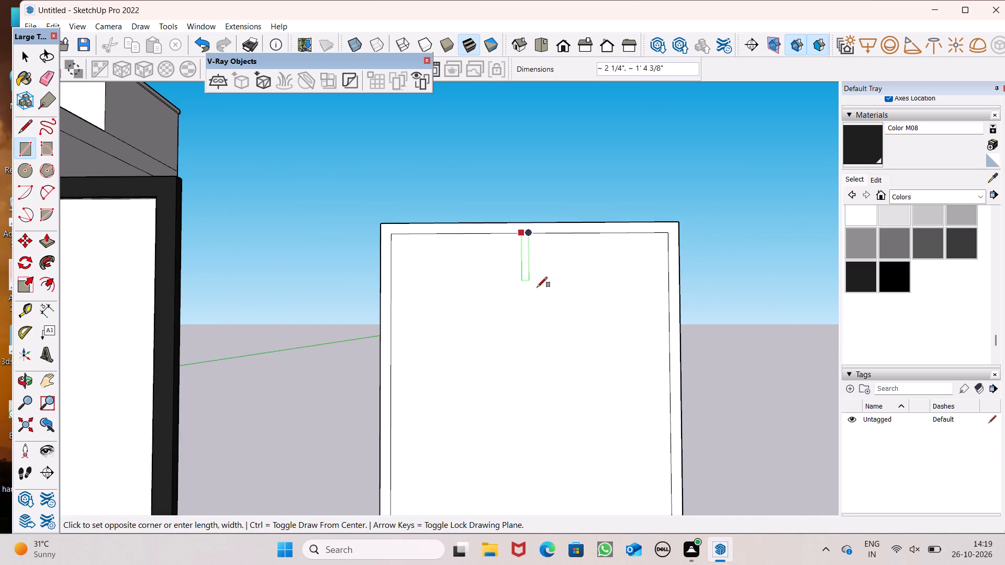
middle_click_drag(542, 303, 527, 366)
scroll(574, 196, "down", 7)
scroll(538, 380, "up", 3)
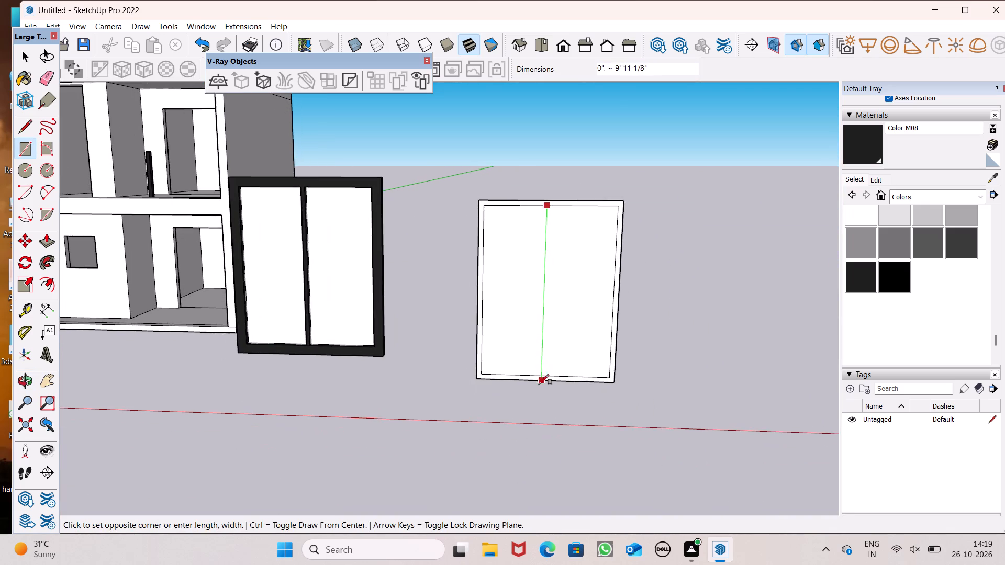
scroll(539, 385, "up", 7)
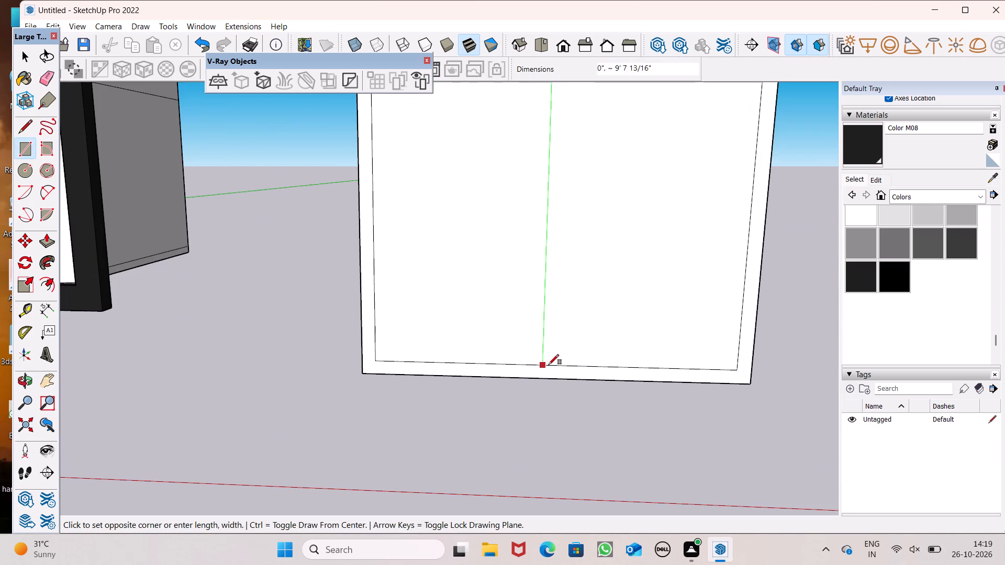
scroll(551, 367, "up", 7)
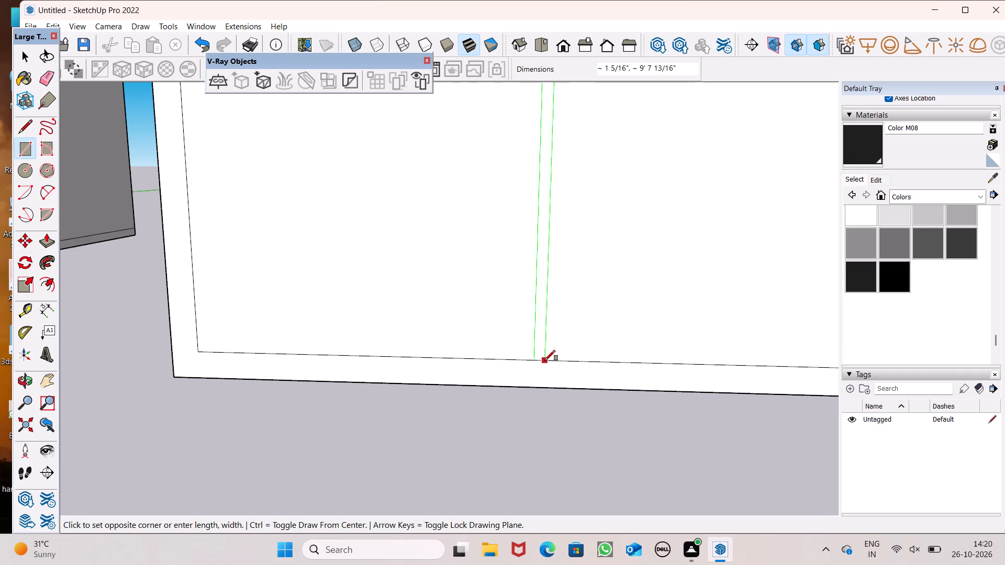
left_click(545, 360)
scroll(452, 367, "down", 12)
scroll(469, 129, "up", 2)
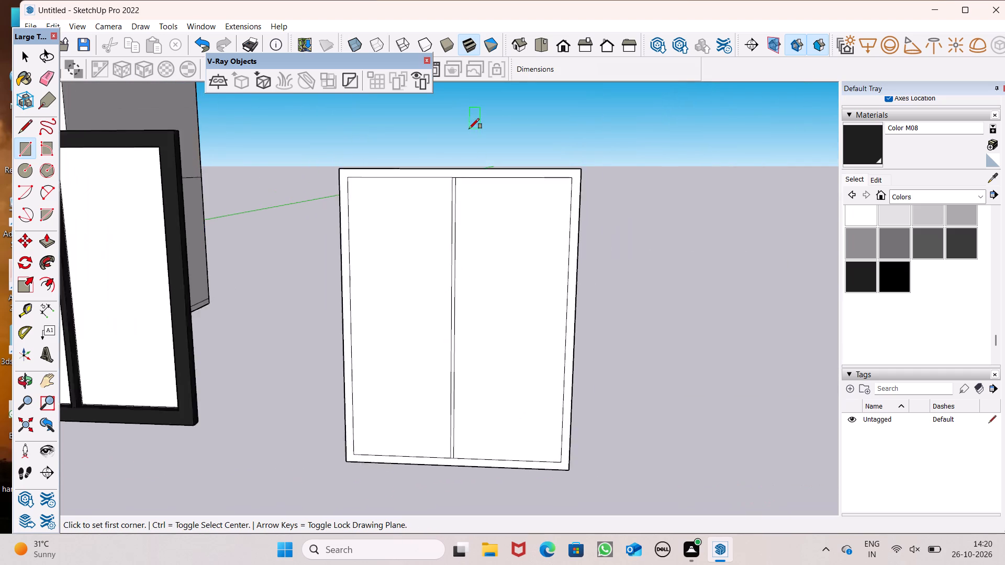
Move the mullion strip slightly sideways to centre it within the frame.
scroll(469, 129, "up", 1)
key("space")
scroll(443, 273, "up", 5)
double_click(447, 263)
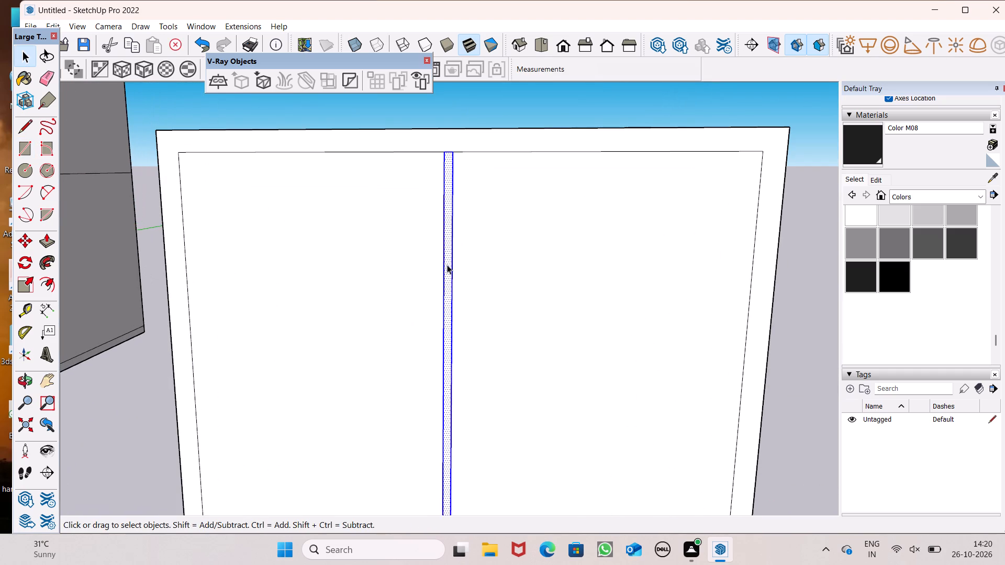
key("m")
key("Return")
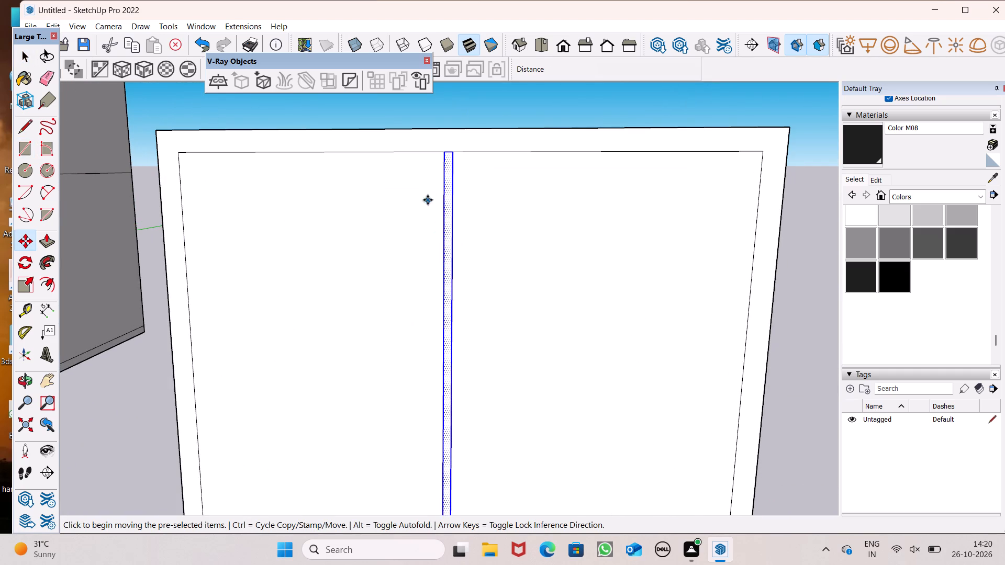
left_click_drag(454, 171, 464, 172)
scroll(452, 167, "down", 10)
key("space")
left_click(648, 287)
middle_click_drag(574, 268, 575, 262)
scroll(562, 253, "down", 2)
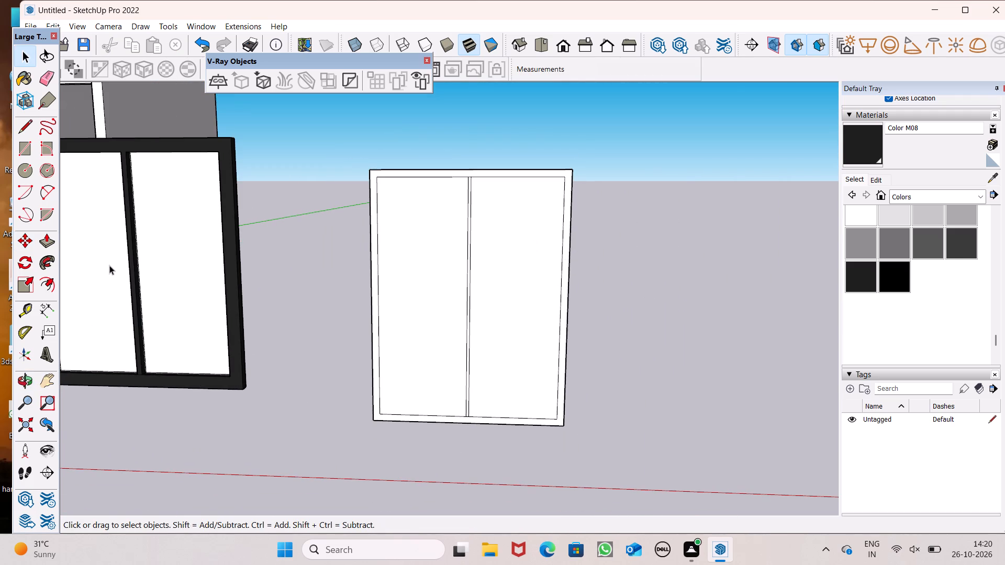
Offset the outlines of both panel halves inward by the same distance to form a leaf border around each.
left_click(39, 283)
scroll(411, 169, "up", 3)
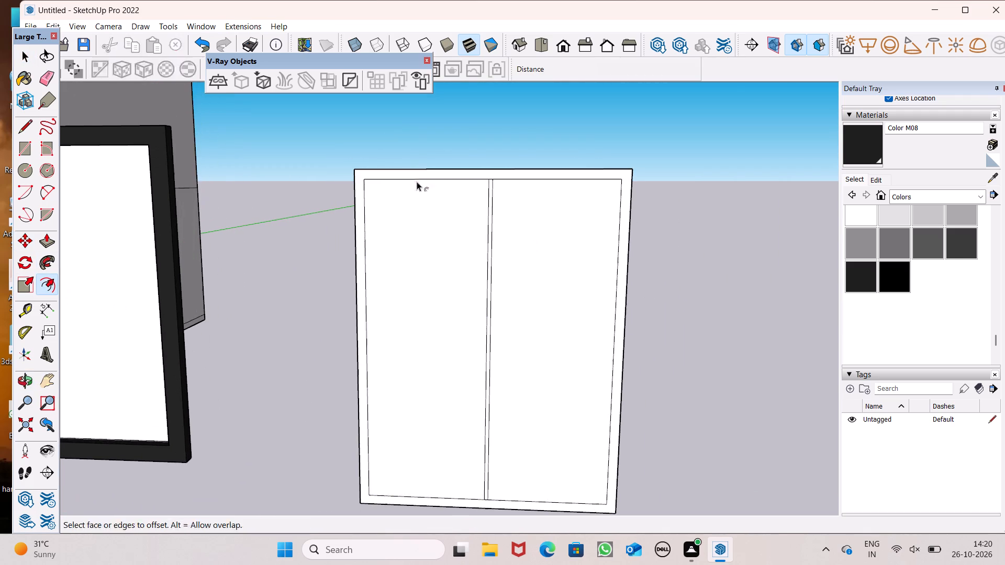
left_click(421, 187)
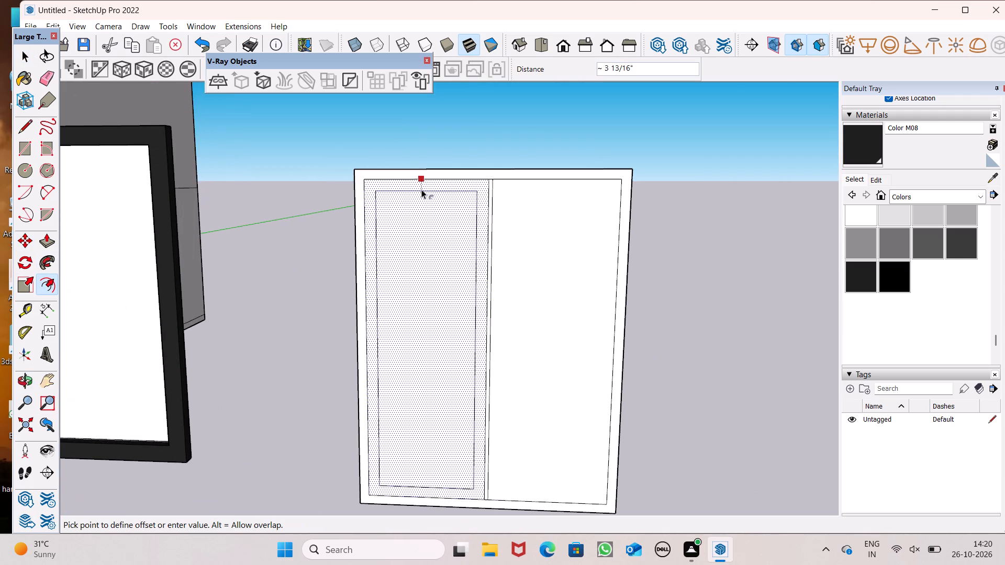
left_click_drag(516, 182, 513, 182)
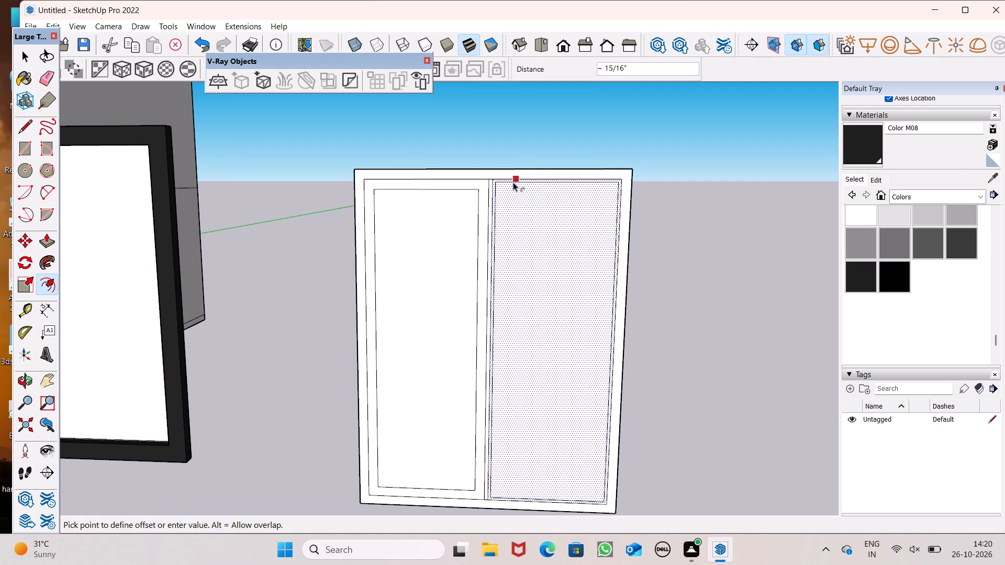
left_click_drag(513, 182, 479, 189)
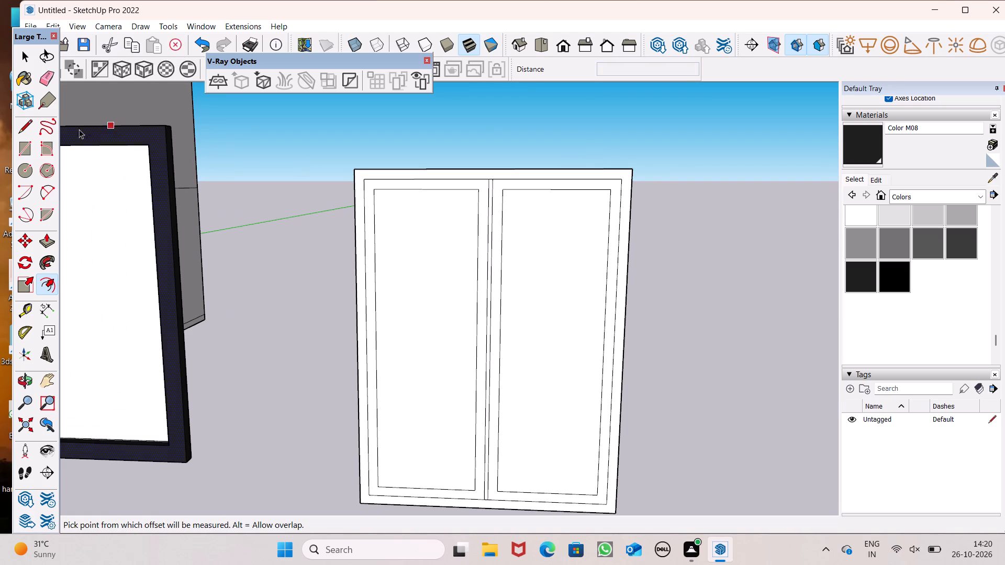
Erase the short edges at the top and bottom of the mullion so it merges with the outer frame.
left_click(43, 76)
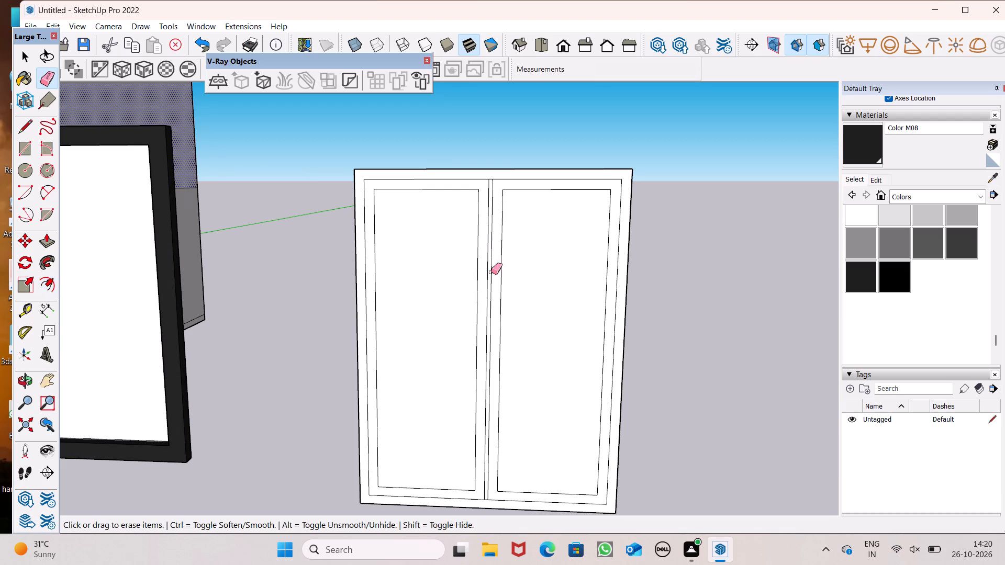
scroll(484, 208, "up", 5)
scroll(507, 173, "up", 7)
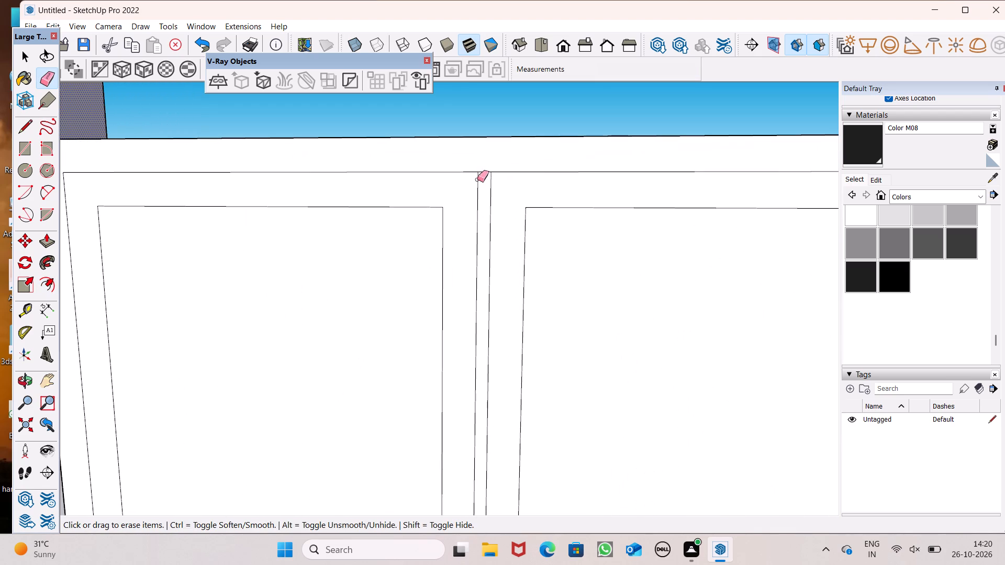
left_click(487, 170)
scroll(496, 134, "down", 9)
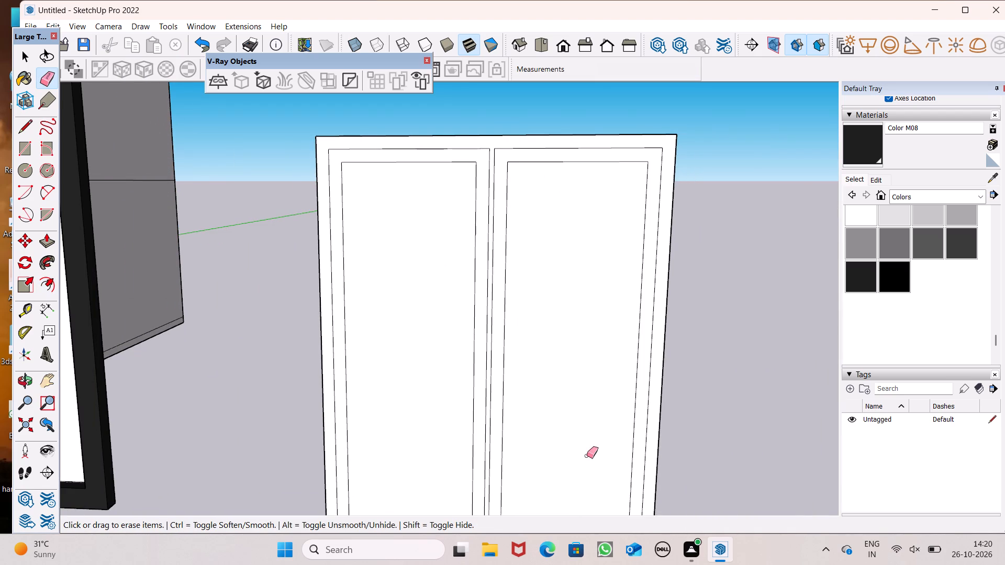
scroll(595, 285, "down", 3)
scroll(511, 500, "up", 12)
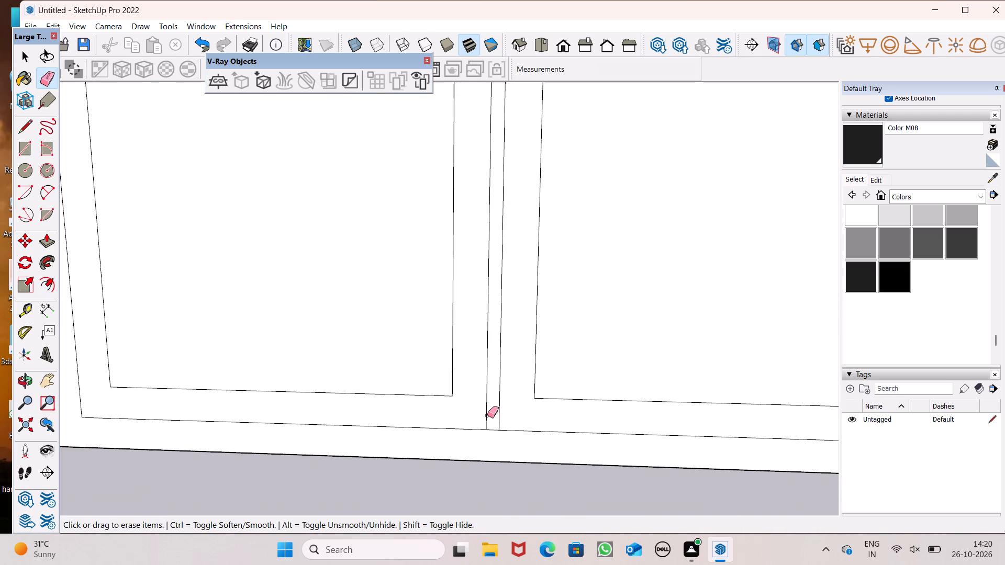
left_click_drag(492, 426, 494, 434)
scroll(413, 416, "down", 1)
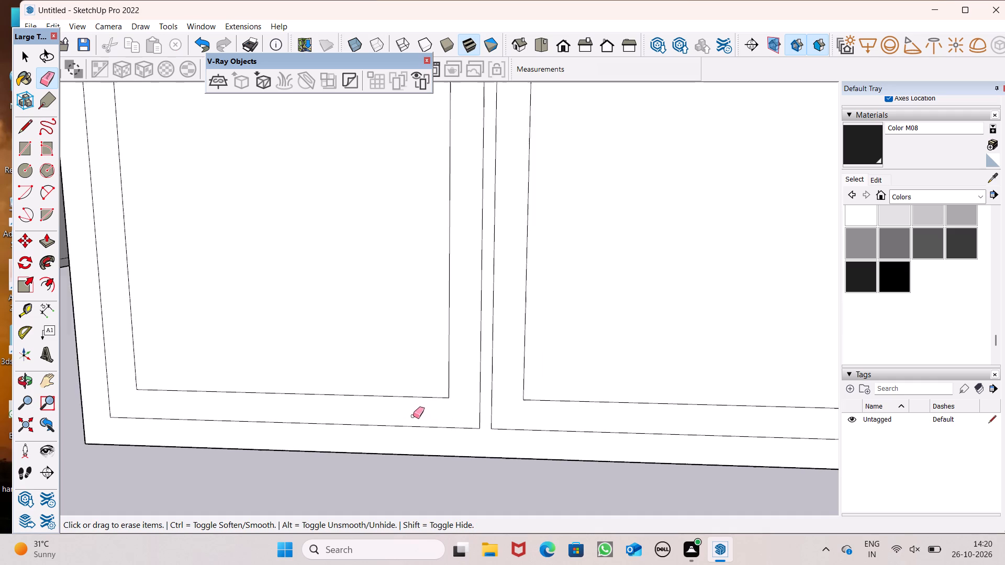
scroll(413, 416, "down", 2)
scroll(489, 422, "down", 3)
scroll(808, 219, "down", 5)
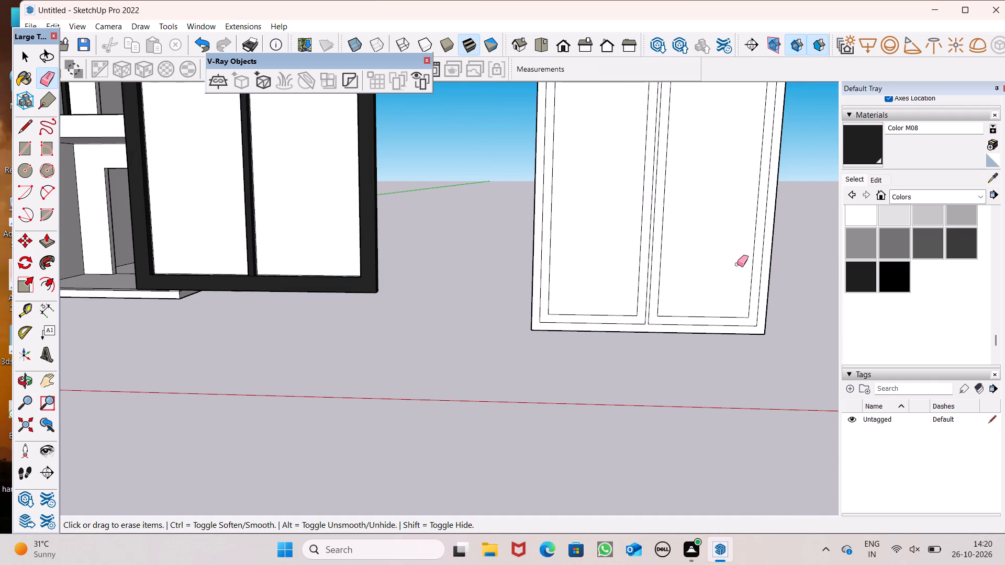
key("space")
Push/Pull the outer frame and mullion face forward by 5 15/16".
scroll(596, 268, "down", 4)
middle_click_drag(683, 287, 660, 317)
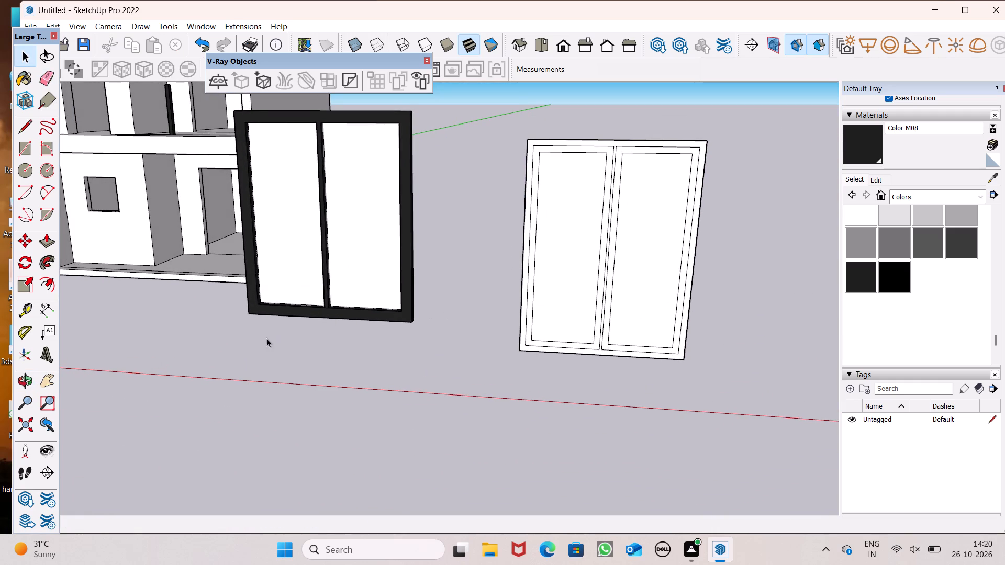
left_click(50, 242)
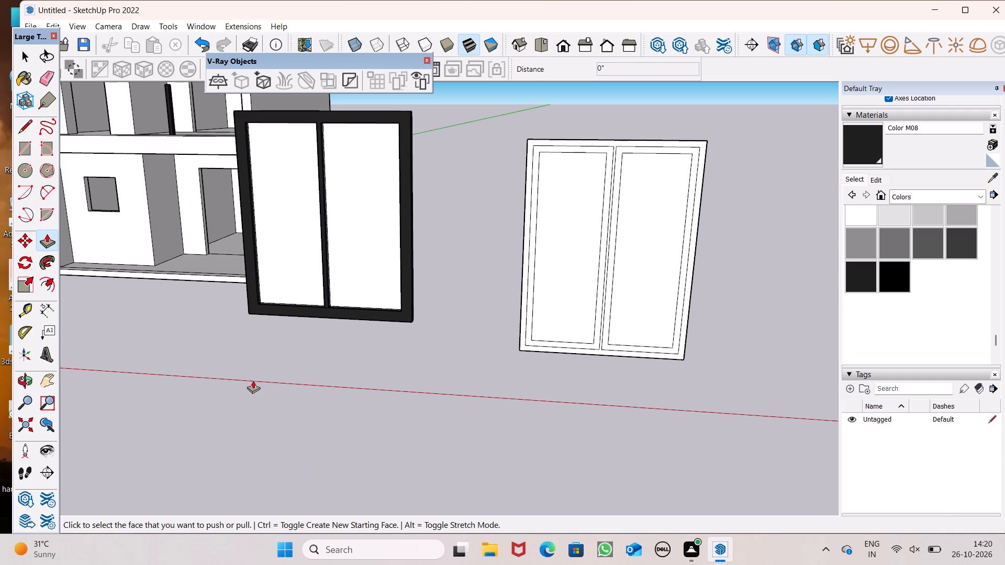
scroll(509, 304, "down", 5)
middle_click_drag(564, 342, 0, 230)
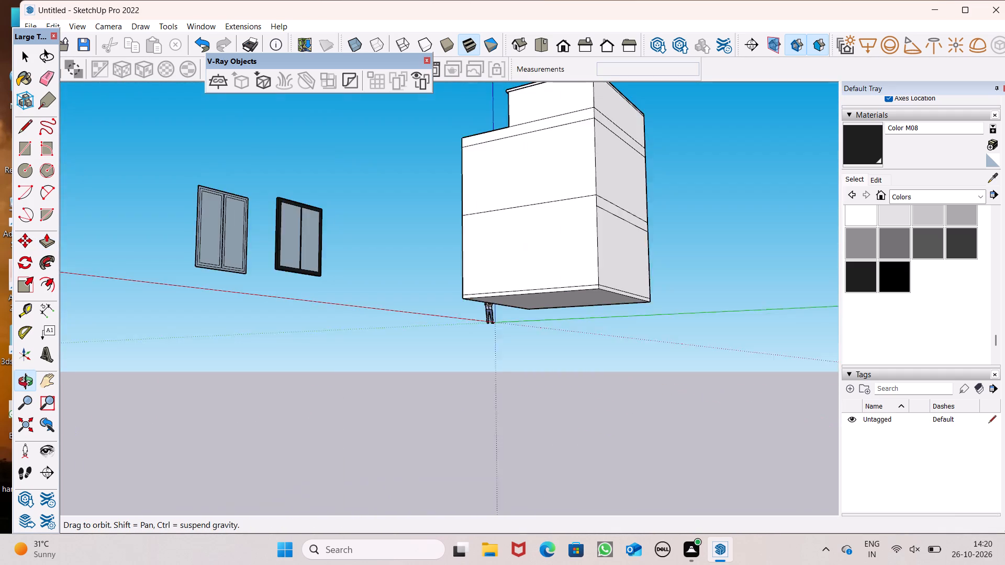
middle_click_drag(0, 230, 634, 364)
scroll(672, 342, "up", 5)
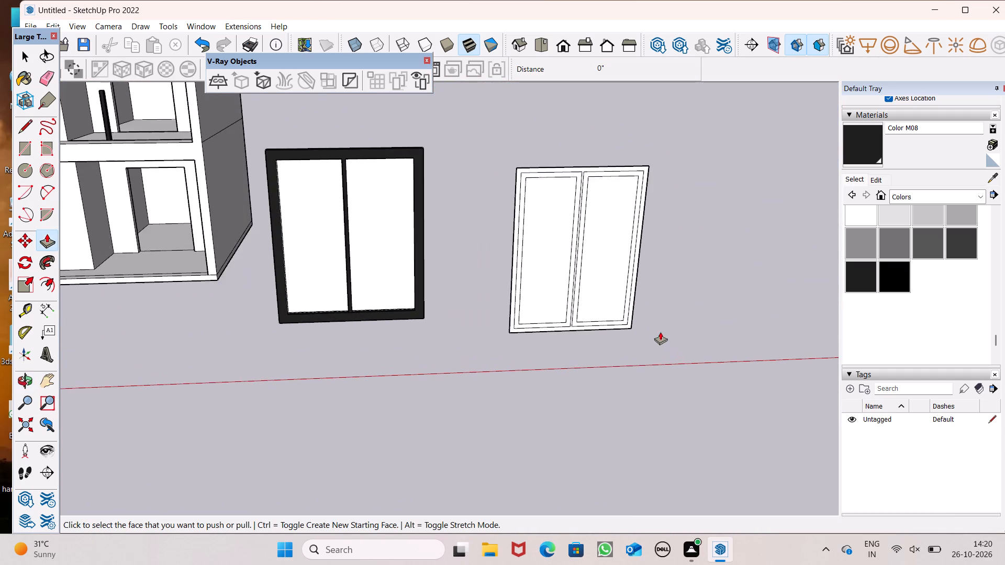
scroll(607, 300, "down", 3)
middle_click_drag(680, 350, 604, 352)
scroll(616, 351, "up", 6)
scroll(549, 325, "up", 5)
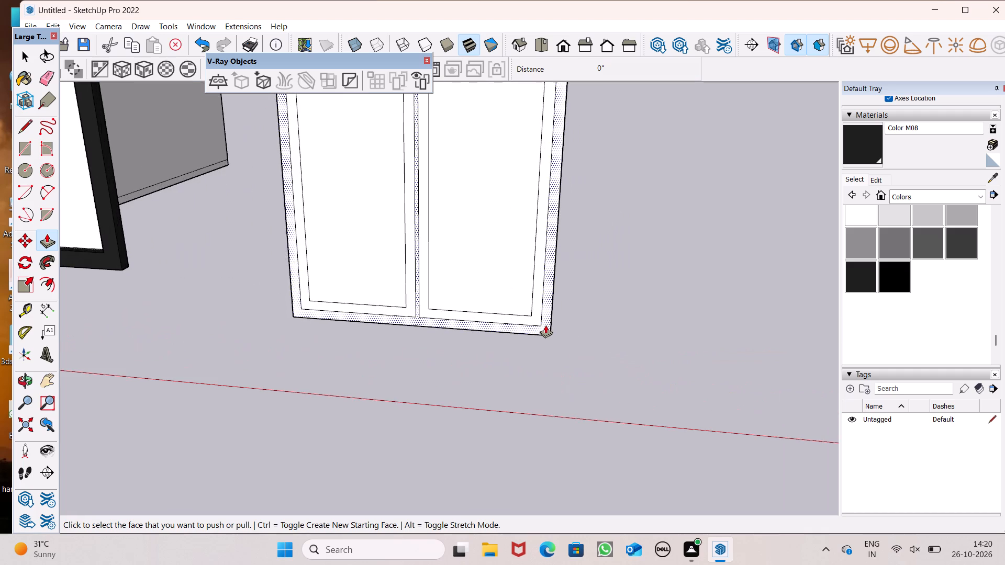
left_click_drag(545, 325, 544, 332)
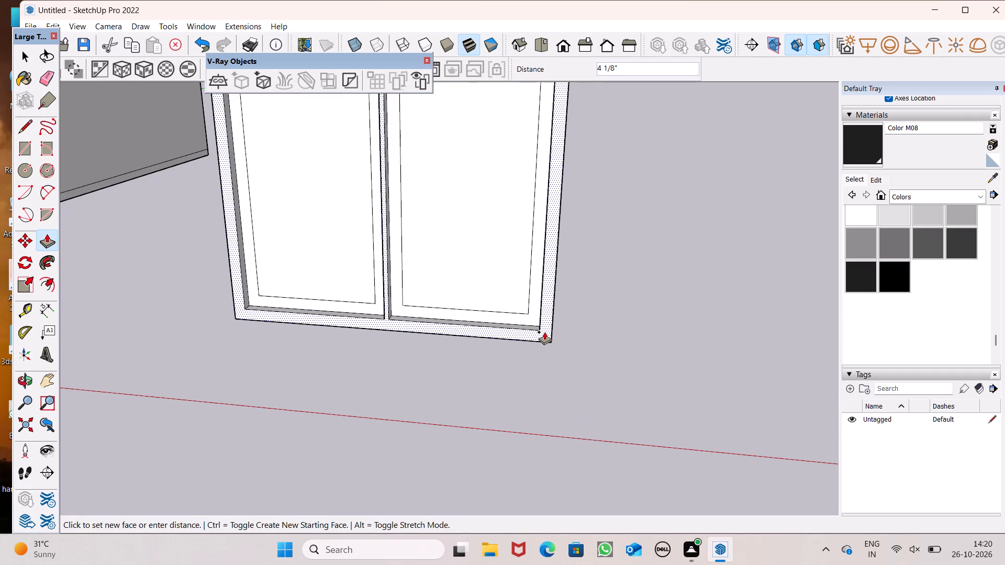
left_click_drag(544, 332, 544, 334)
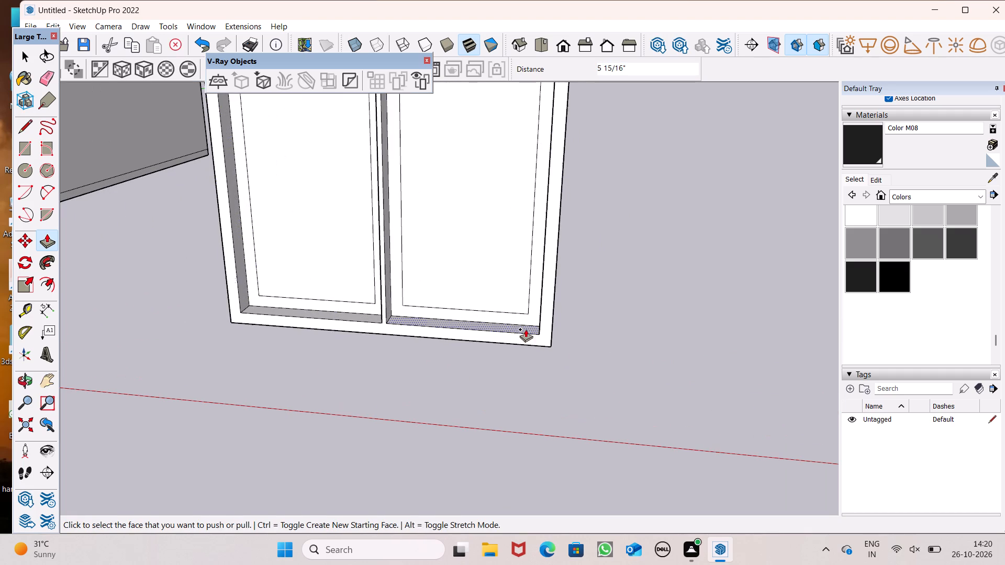
Push/Pull the inner borders of both leaves forward about 4 3/4", leaving them slightly recessed behind the outer frame.
scroll(515, 326, "up", 4)
left_click_drag(530, 318, 539, 329)
middle_click_drag(337, 313, 464, 343)
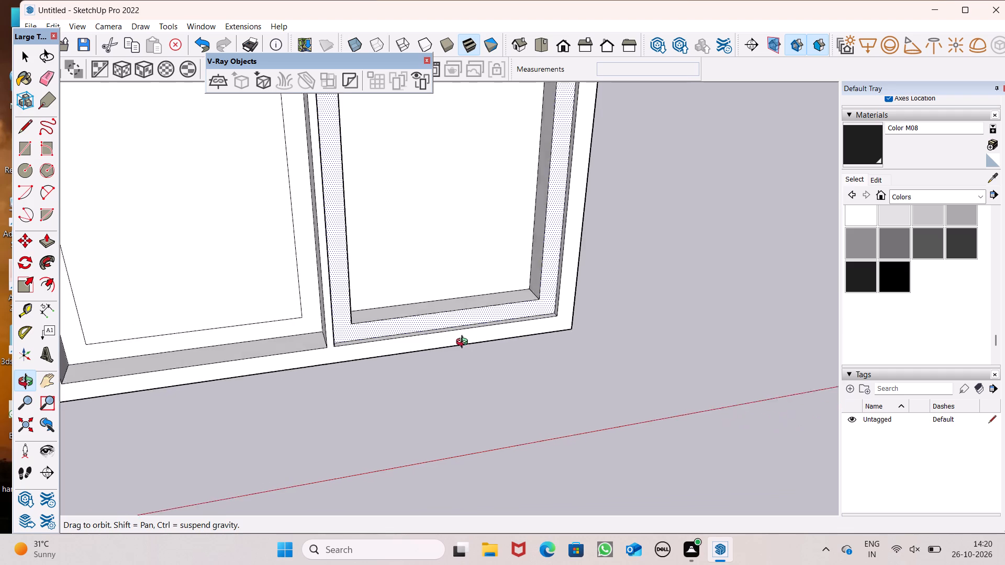
middle_click_drag(464, 343, 498, 369)
scroll(310, 367, "up", 4)
left_click_drag(325, 327, 370, 338)
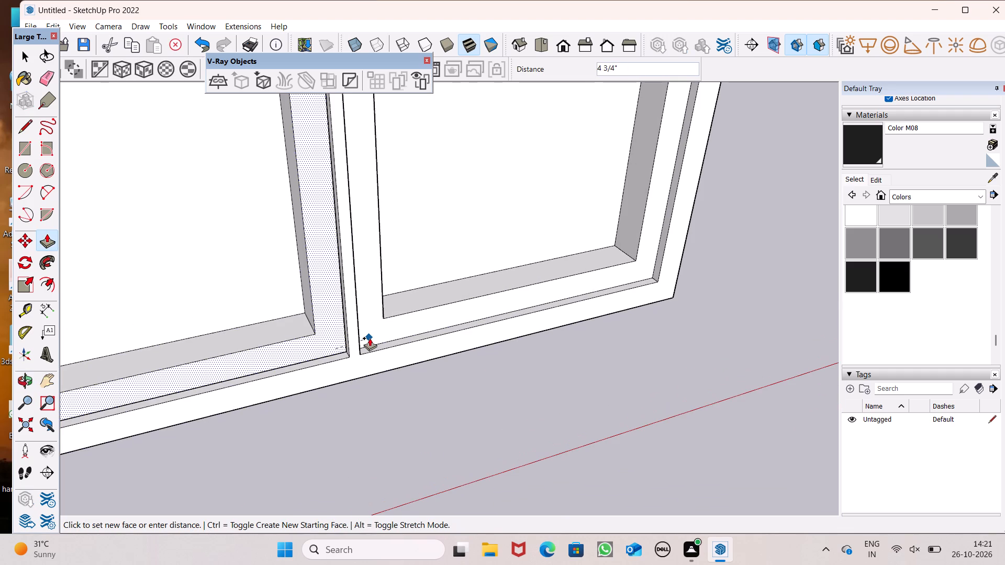
left_click_drag(370, 338, 371, 338)
scroll(350, 330, "down", 5)
middle_click_drag(425, 406, 330, 386)
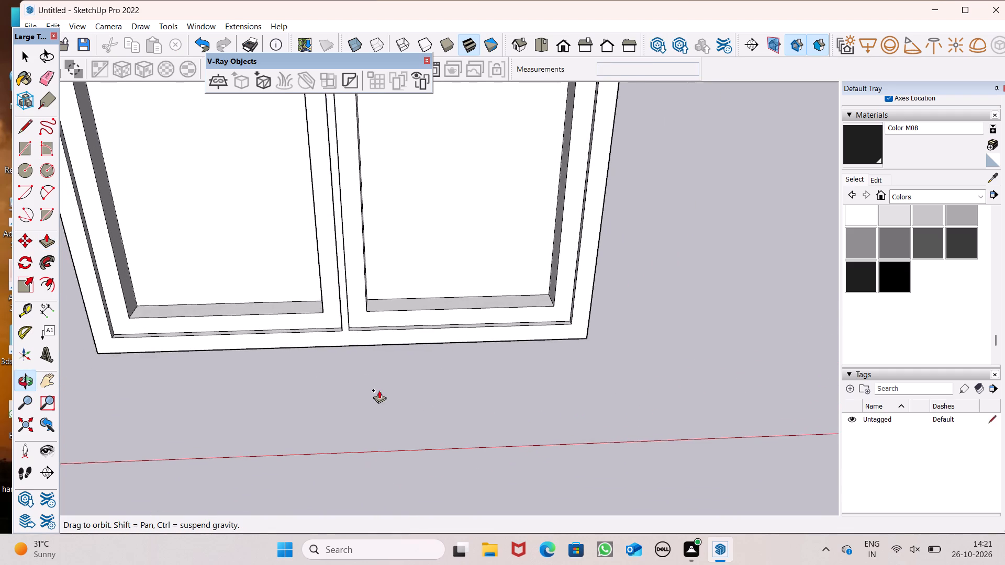
key("space")
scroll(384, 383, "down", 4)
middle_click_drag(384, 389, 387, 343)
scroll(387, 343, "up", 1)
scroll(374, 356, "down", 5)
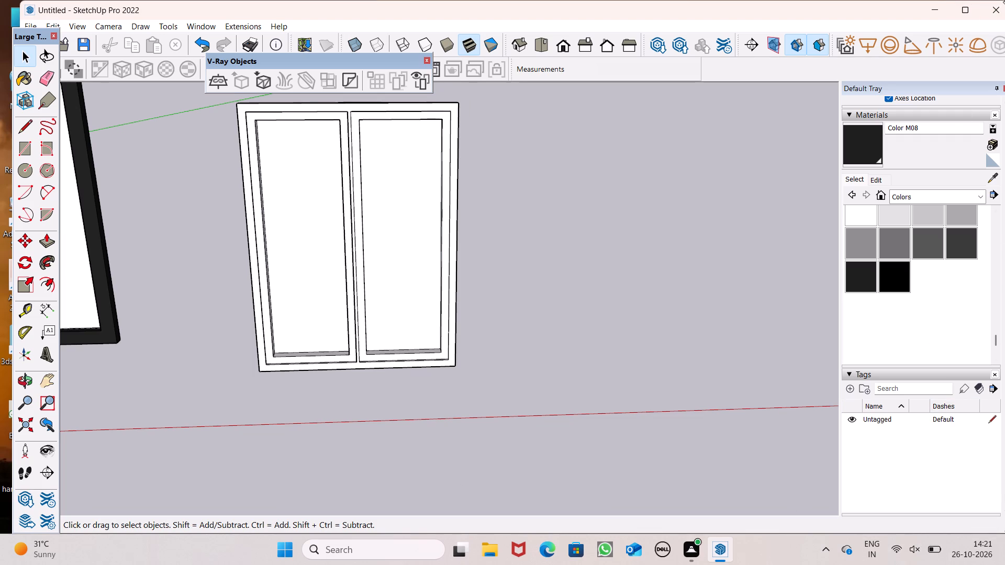
Paint the panes of both leaves in the white double-leaf panel with Translucent Glass Gray from Glass and Mirrors.
left_click(942, 197)
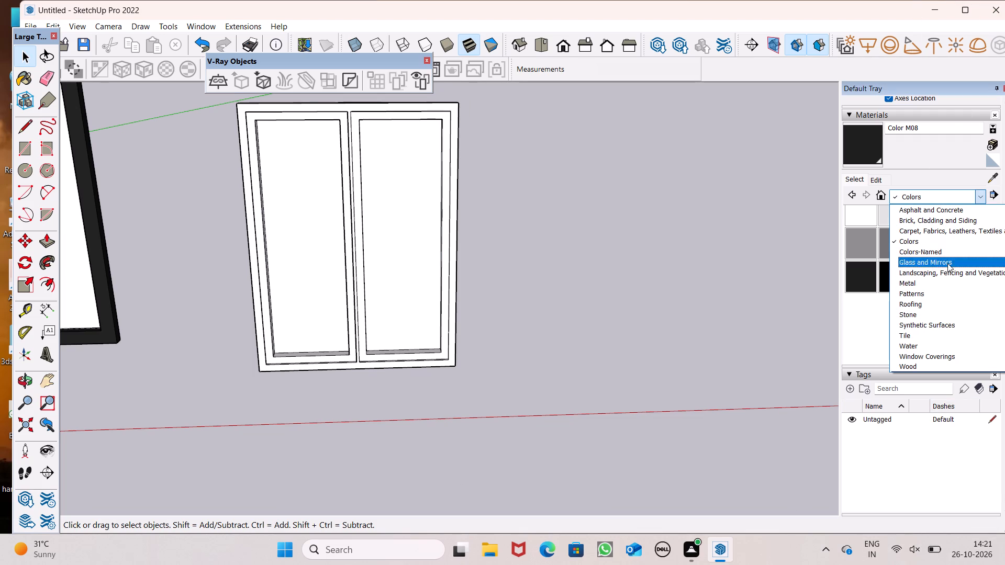
left_click(957, 263)
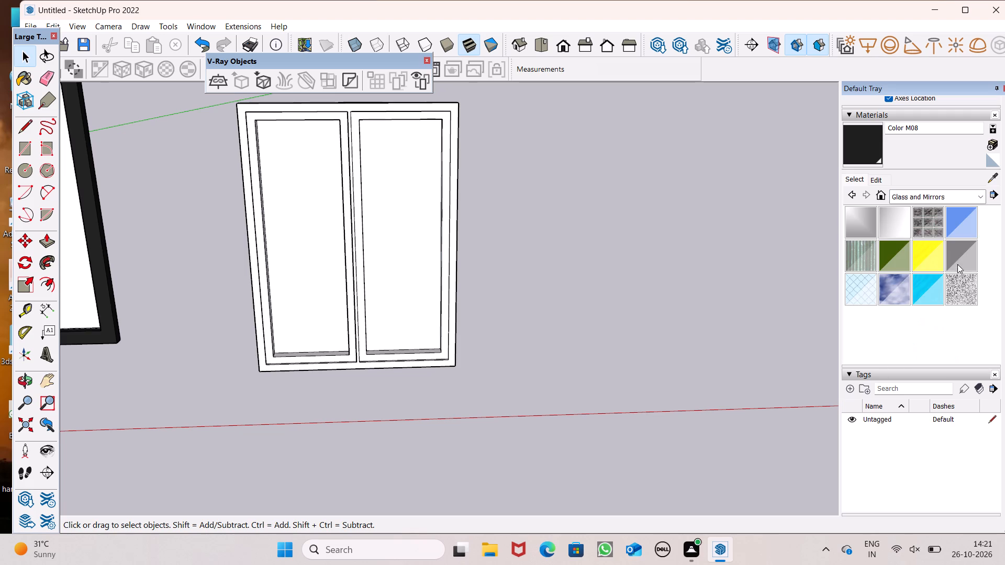
left_click(958, 259)
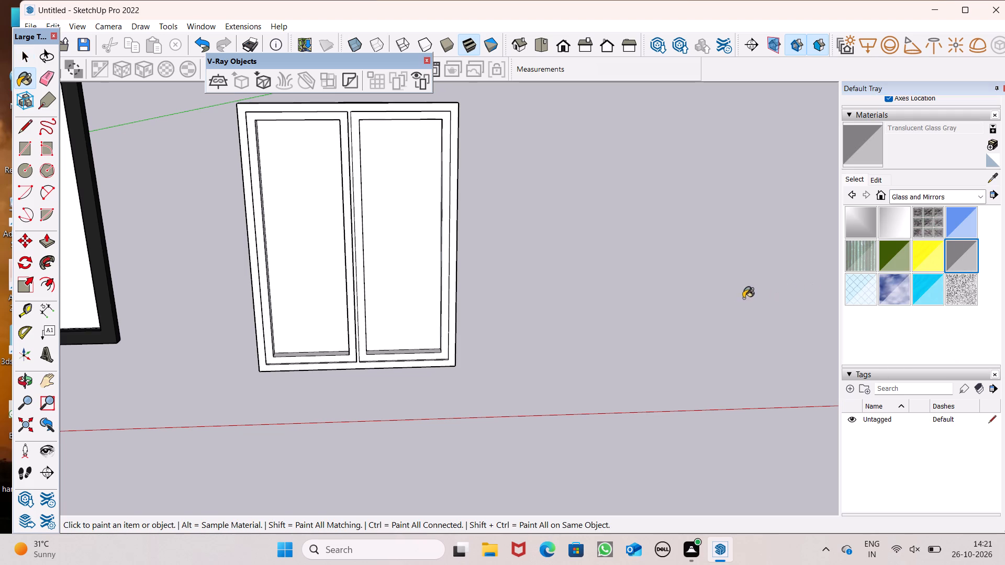
left_click(426, 259)
left_click(320, 244)
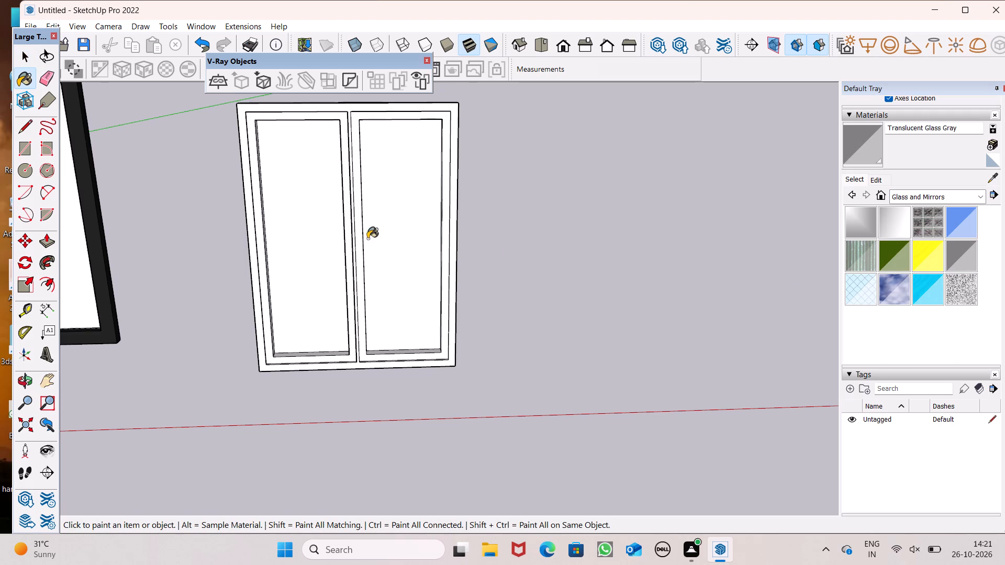
left_click(386, 234)
Paint both panes of the black-framed window with Translucent Glass Gray.
scroll(422, 190, "down", 7)
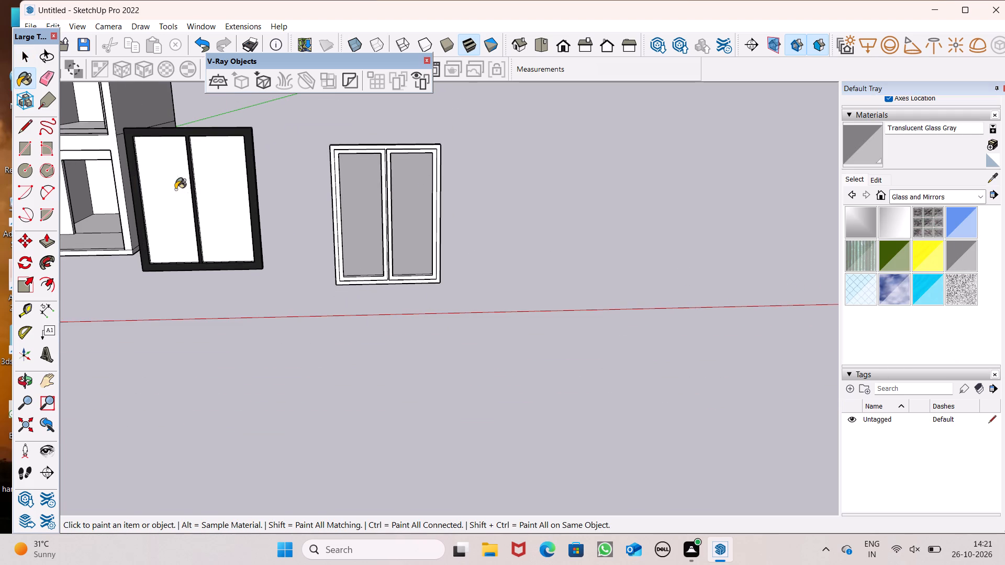
left_click(175, 189)
left_click(214, 185)
middle_click(216, 203)
scroll(216, 203, "up", 6)
middle_click_drag(218, 211, 90, 232)
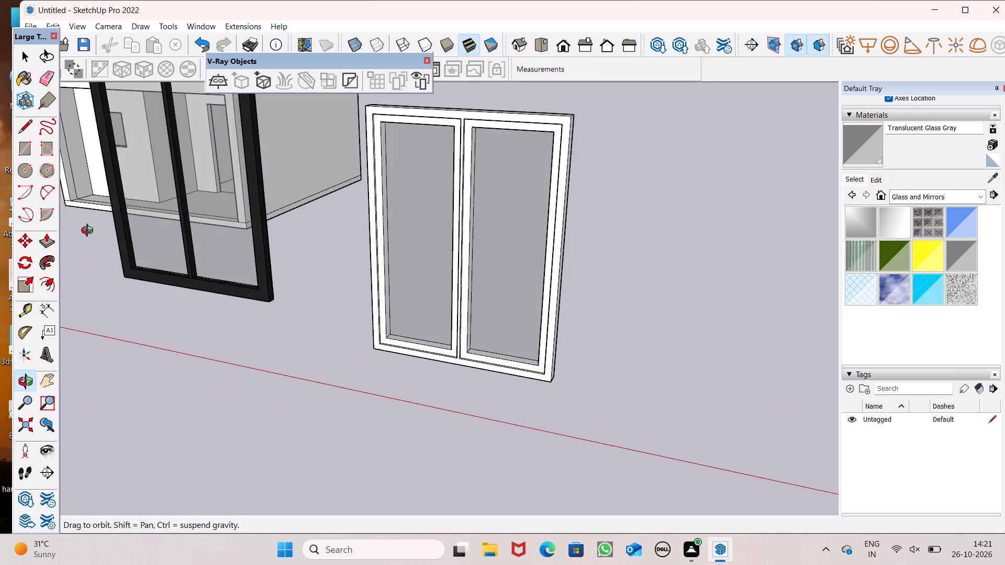
middle_click_drag(90, 232, 178, 210)
scroll(373, 346, "down", 1)
key("space")
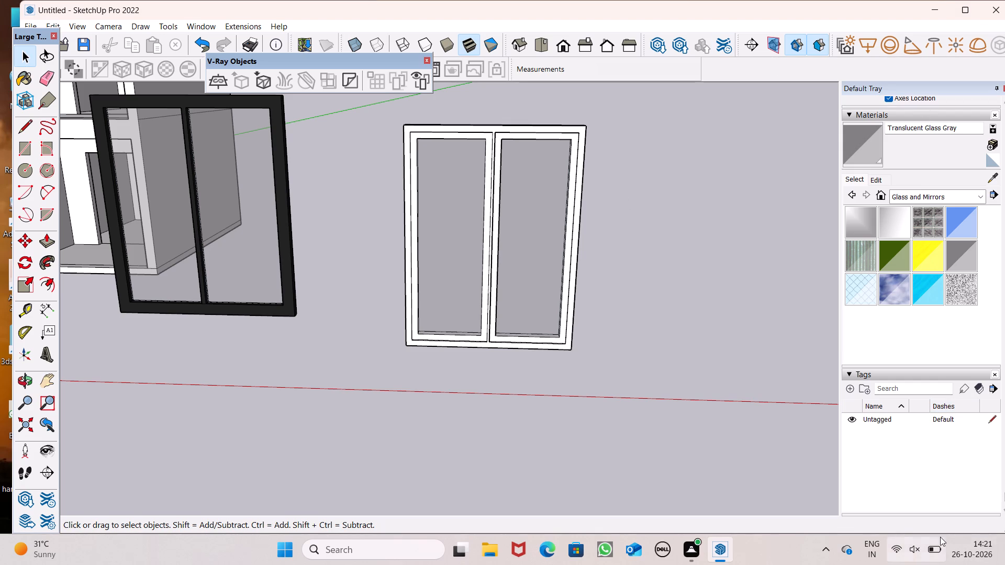
Paint the front face and top edge of the double-leaf panel's outer frame with Wood Bamboo.
left_click(958, 198)
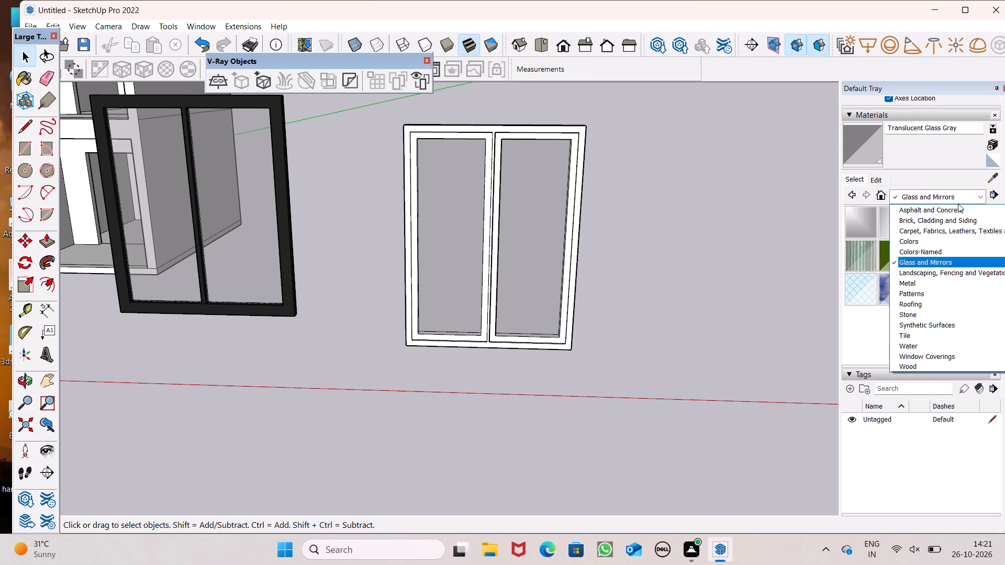
left_click(915, 367)
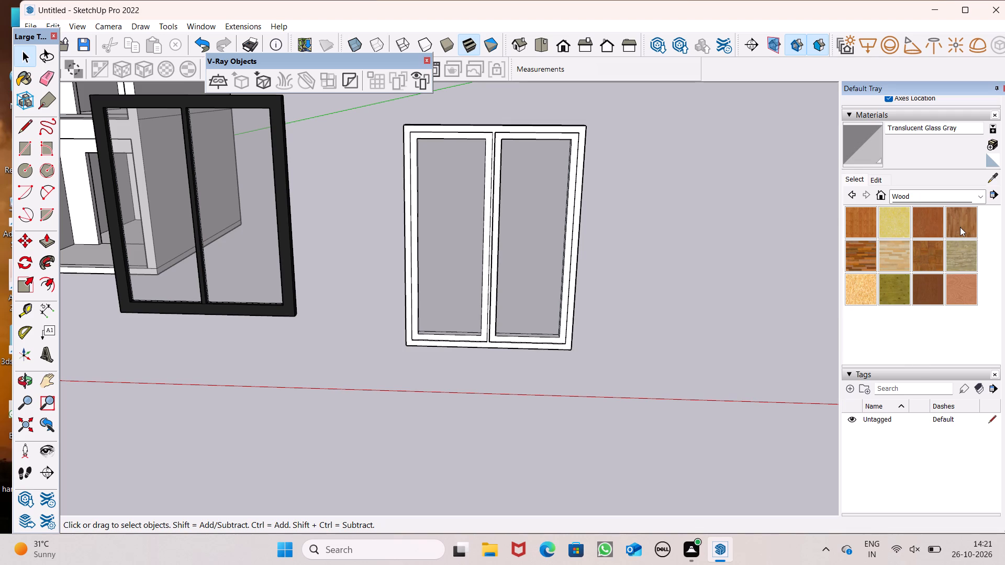
left_click(868, 224)
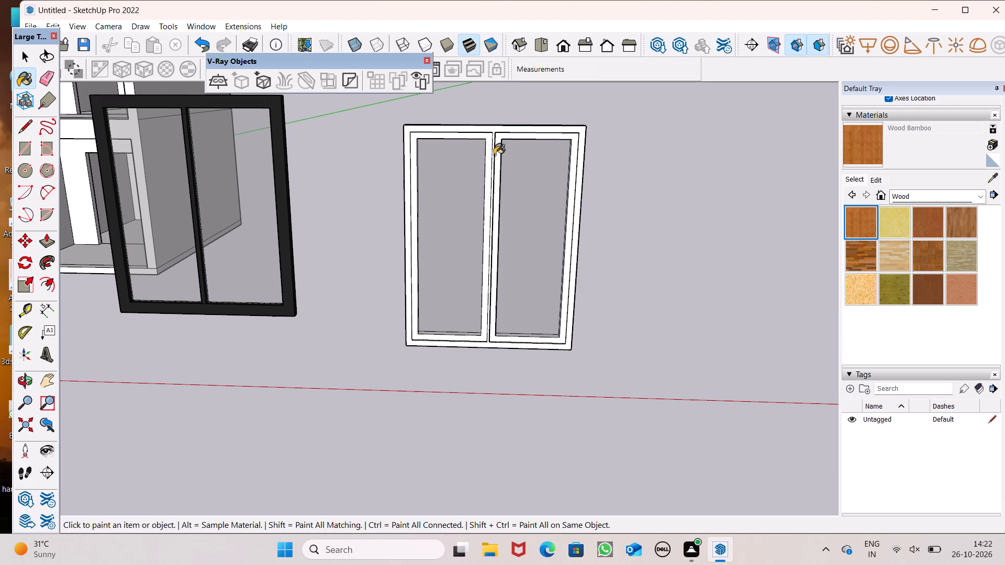
scroll(506, 142, "up", 19)
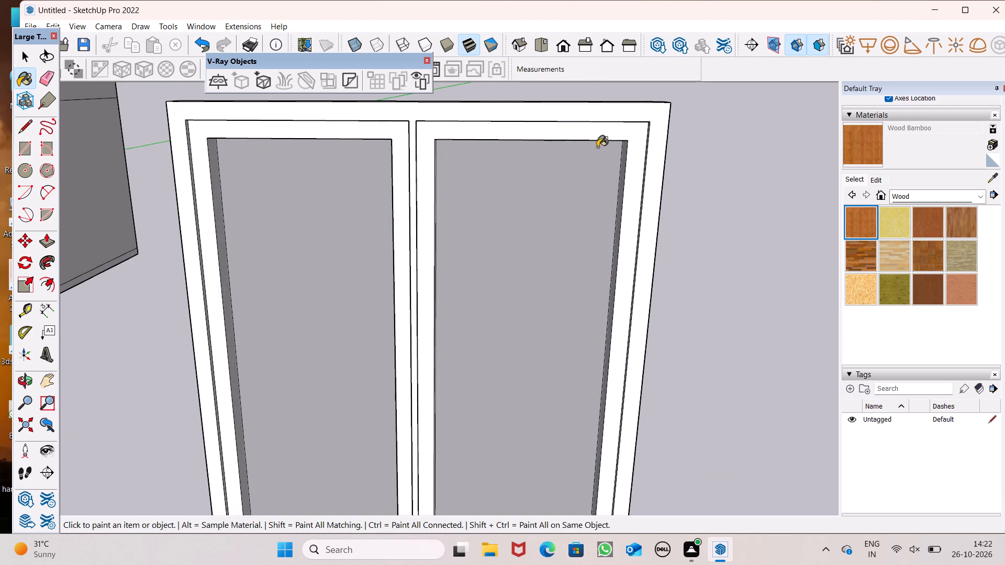
scroll(597, 147, "up", 3)
scroll(551, 132, "down", 7)
middle_click_drag(540, 153, 76, 245)
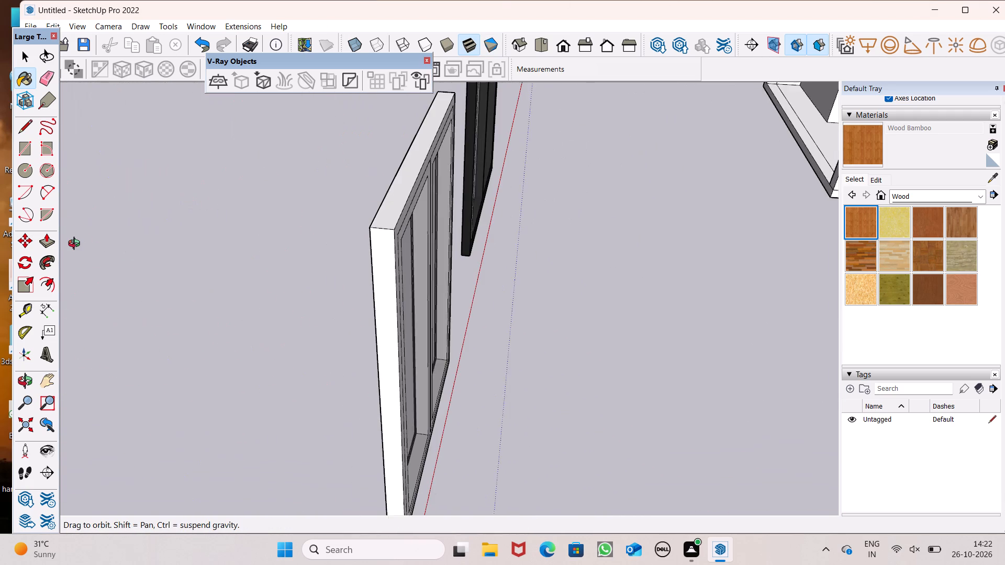
middle_click_drag(76, 245, 446, 161)
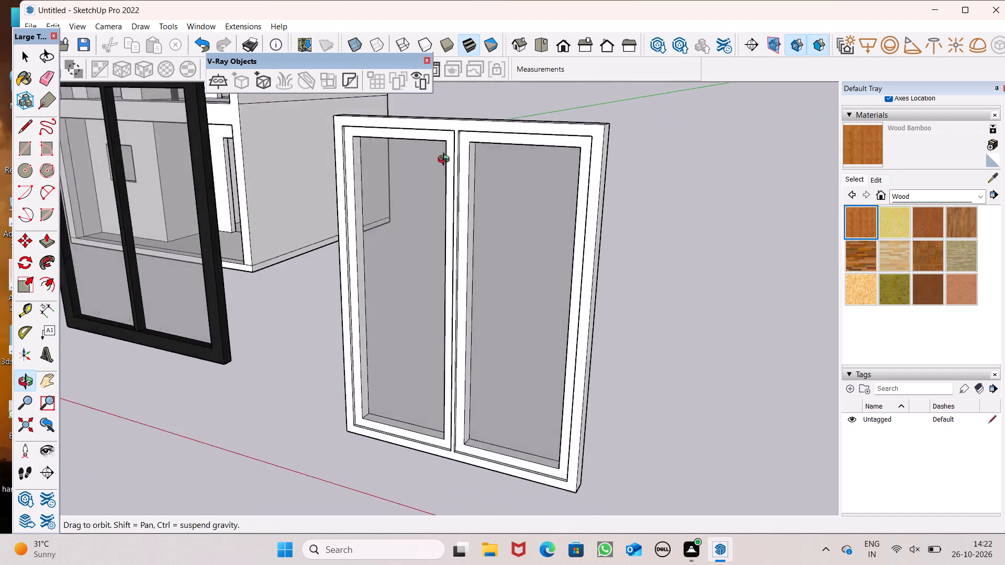
middle_click_drag(446, 161, 273, 190)
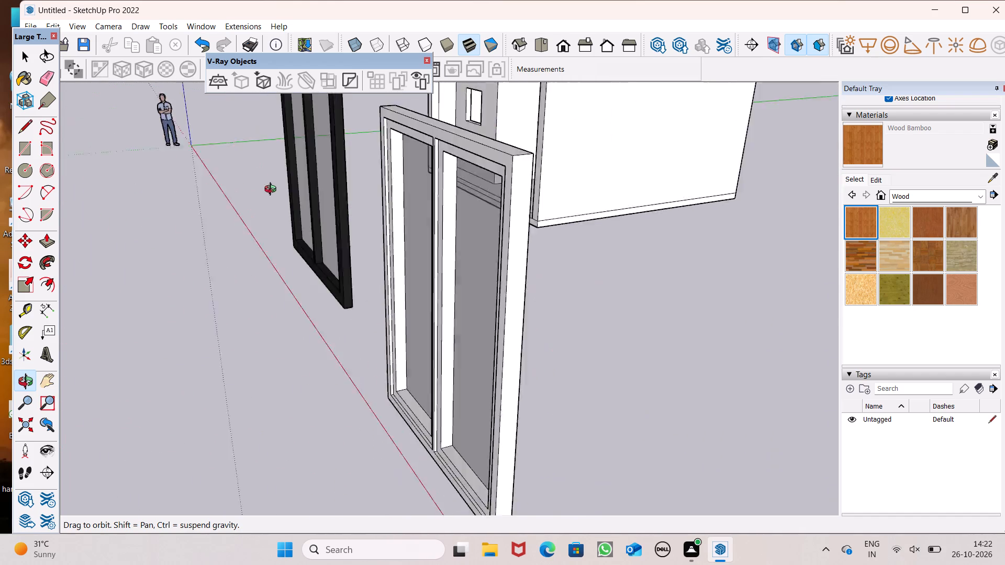
middle_click_drag(273, 190, 453, 182)
scroll(458, 224, "up", 6)
scroll(457, 228, "down", 7)
middle_click_drag(447, 228, 307, 288)
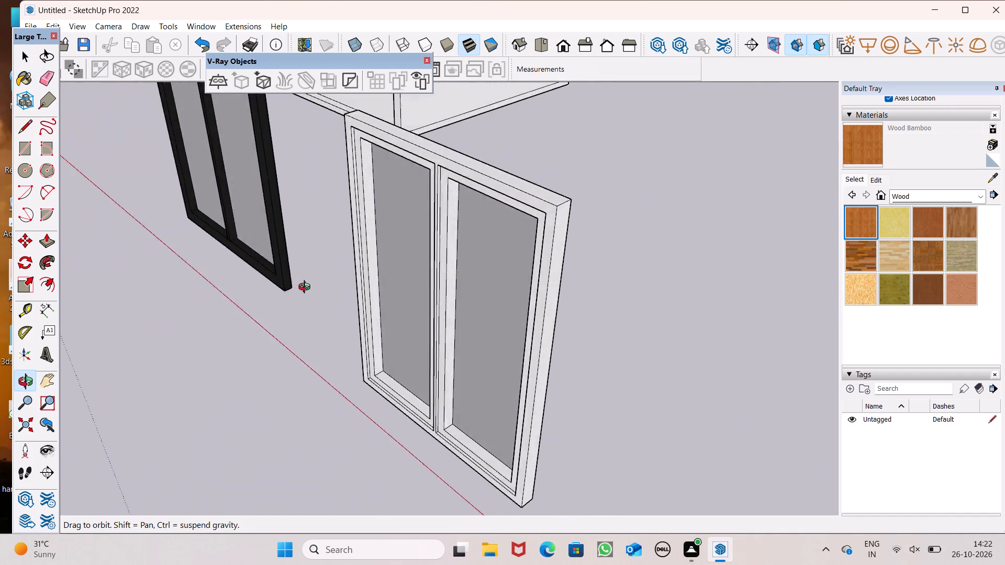
middle_click_drag(307, 288, 450, 241)
scroll(468, 201, "up", 1)
scroll(500, 62, "up", 4)
scroll(449, 133, "up", 3)
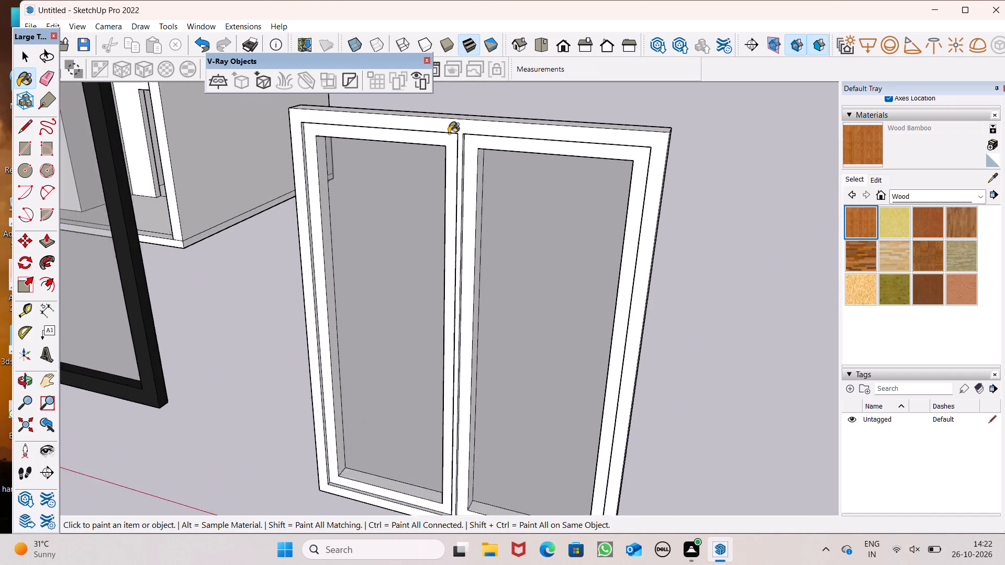
scroll(449, 133, "up", 3)
left_click(464, 122)
scroll(481, 145, "down", 5)
middle_click_drag(501, 154, 431, 239)
scroll(483, 181, "up", 6)
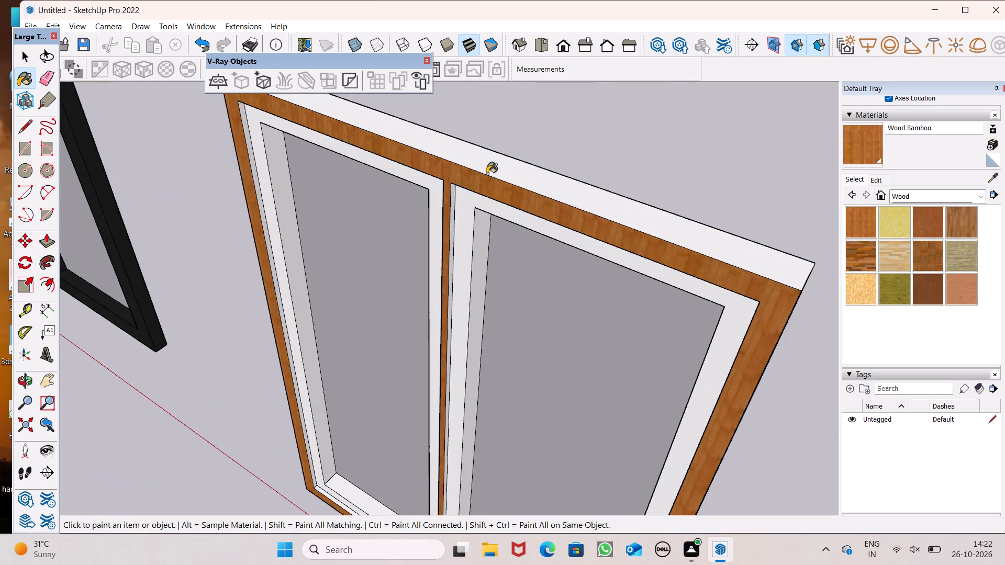
left_click(496, 164)
Paint the front faces of both leaf borders with Wood Bamboo.
scroll(487, 174, "down", 6)
scroll(471, 205, "up", 1)
middle_click_drag(470, 205, 517, 108)
scroll(489, 141, "up", 5)
left_click(486, 136)
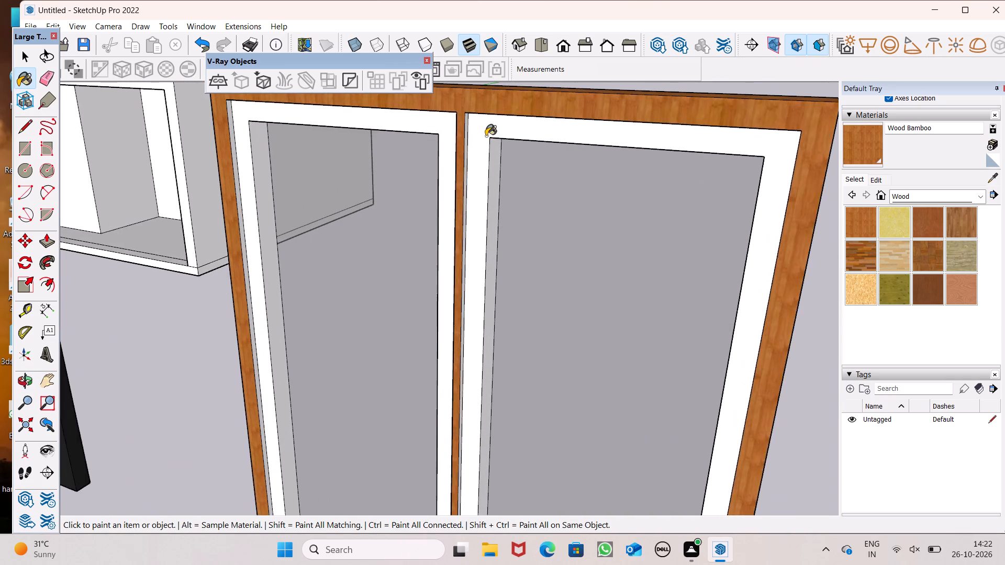
left_click(437, 125)
Paint the narrow recess strips beside the mullion and the left frame member with Wood Bamboo.
scroll(471, 143, "up", 5)
middle_click_drag(468, 140, 435, 131)
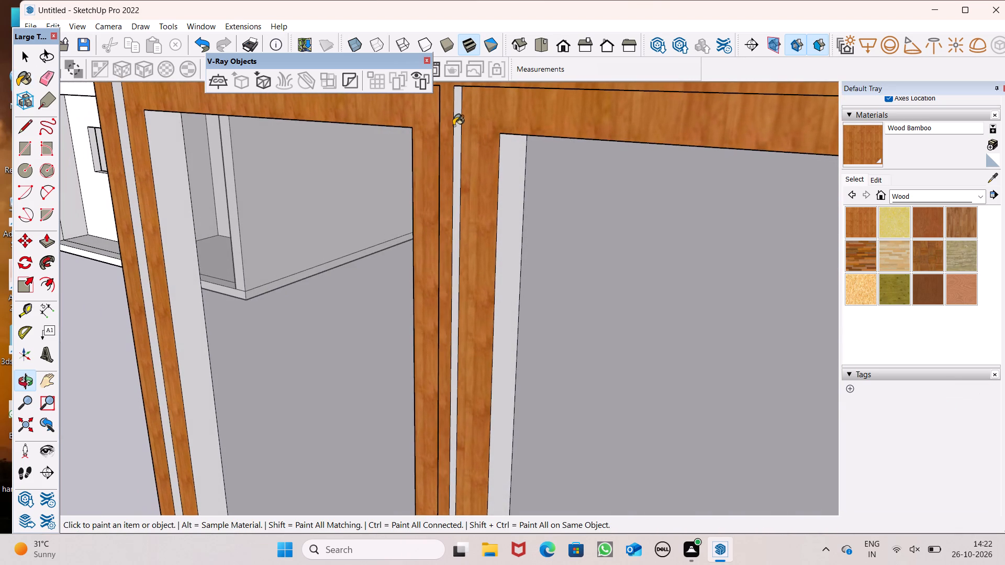
left_click(455, 124)
scroll(518, 97, "down", 6)
scroll(262, 168, "up", 5)
left_click(250, 158)
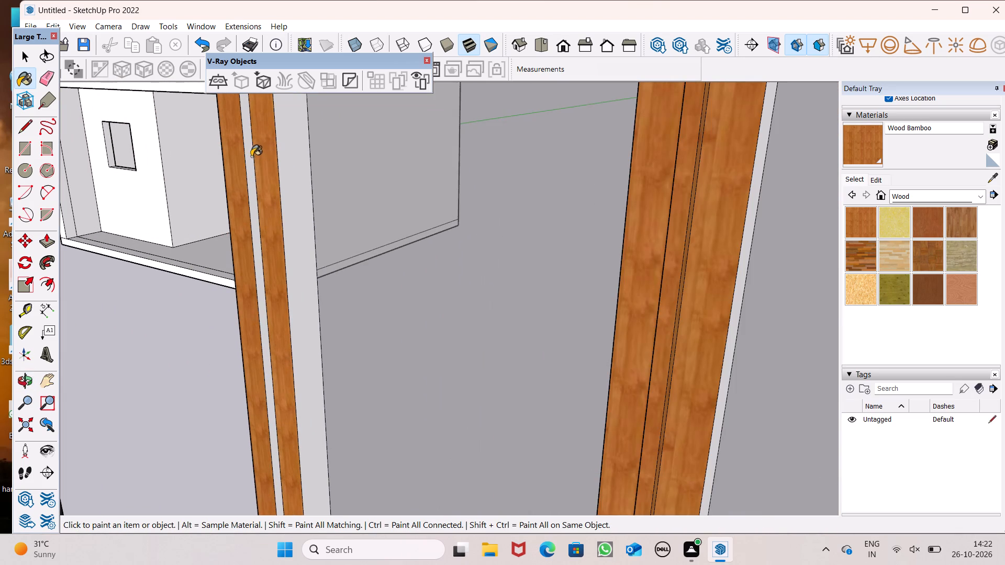
Paint the left and bottom inner reveals of both leaves and the narrow recess strips beneath them with Wood Bamboo.
scroll(358, 120, "down", 13)
middle_click_drag(432, 181, 534, 123)
scroll(533, 124, "up", 1)
scroll(533, 125, "down", 6)
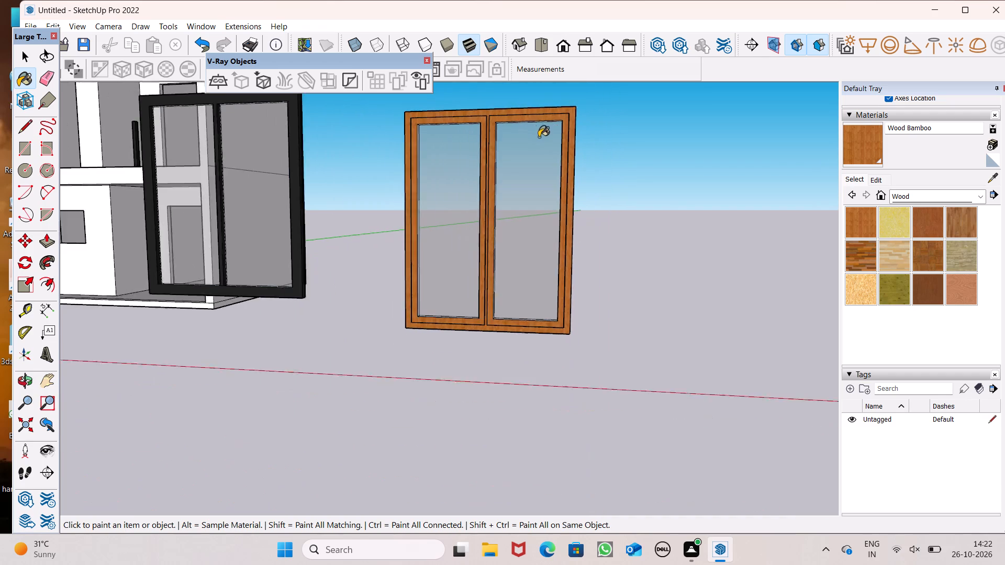
scroll(539, 137, "down", 2)
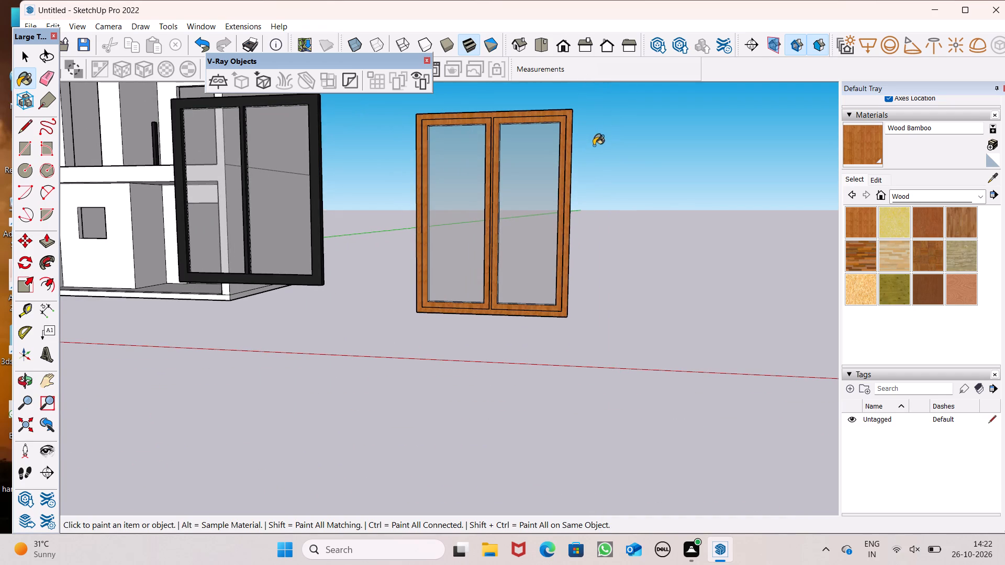
scroll(574, 160, "up", 5)
scroll(554, 152, "down", 6)
middle_click_drag(541, 180, 352, 275)
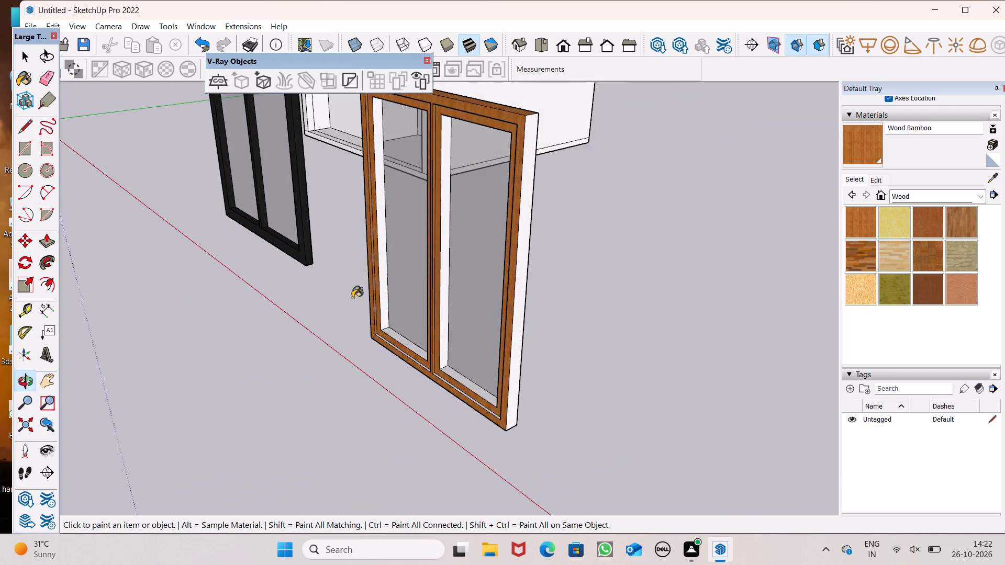
scroll(356, 299, "up", 5)
left_click(400, 312)
scroll(702, 332, "down", 2)
scroll(574, 420, "up", 4)
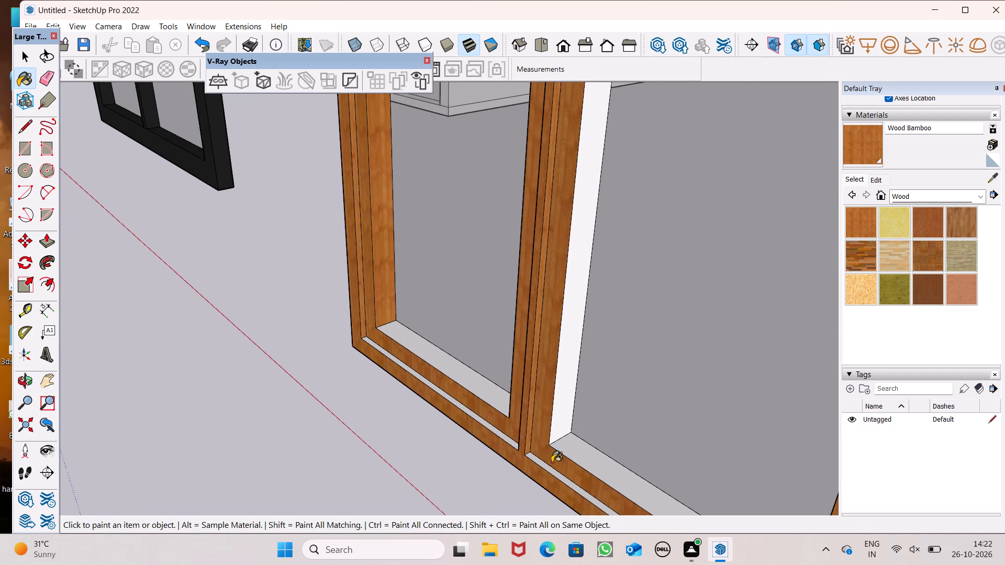
left_click(566, 451)
left_click(561, 428)
left_click(491, 389)
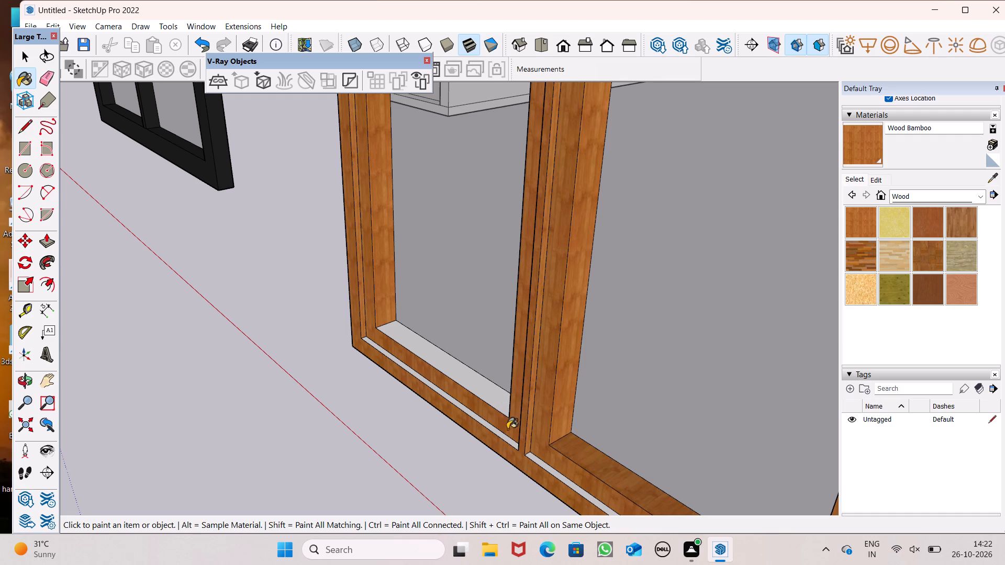
left_click(500, 436)
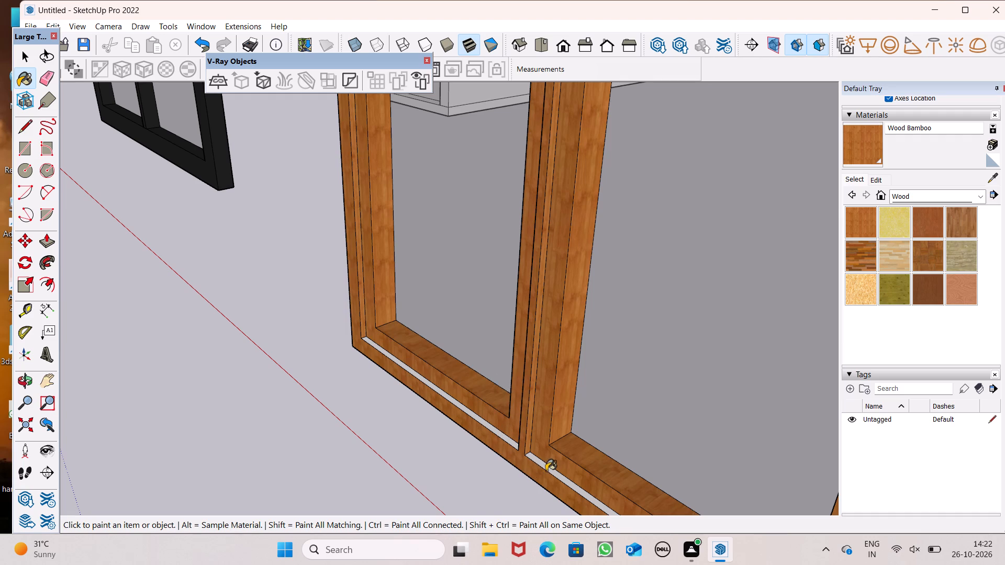
left_click(546, 469)
Paint the frame's outer side facing the black window, both leaves' right inner reveals and their adjoining recess strips with Wood Bamboo.
scroll(514, 428, "down", 6)
middle_click_drag(489, 424, 899, 404)
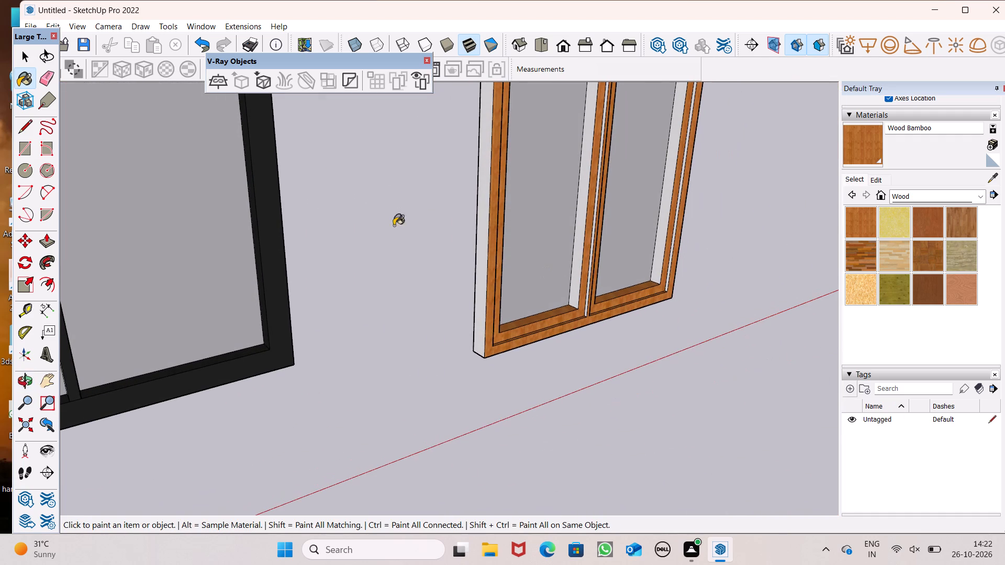
left_click(482, 250)
scroll(605, 251, "up", 3)
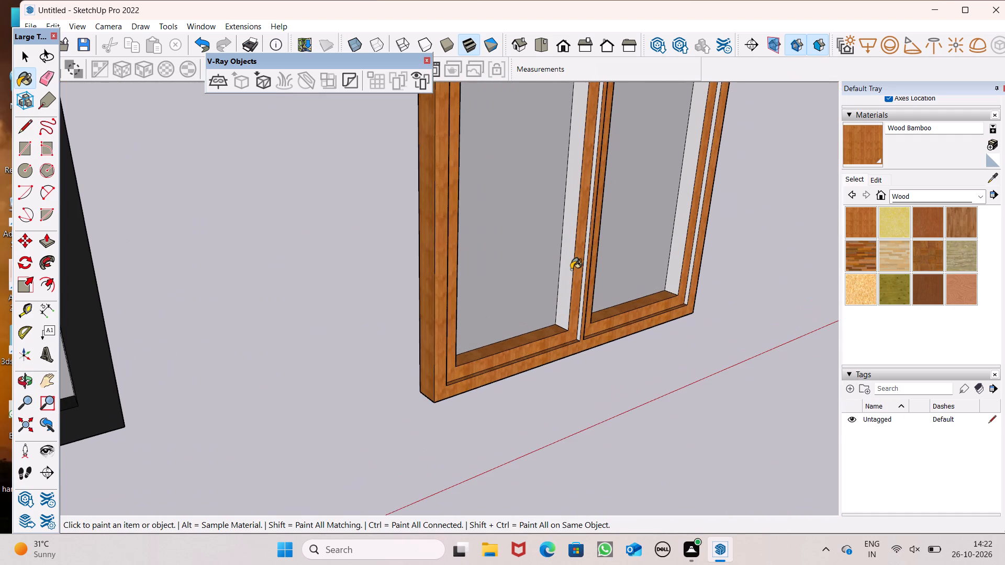
left_click(566, 269)
scroll(580, 275, "up", 6)
left_click(588, 279)
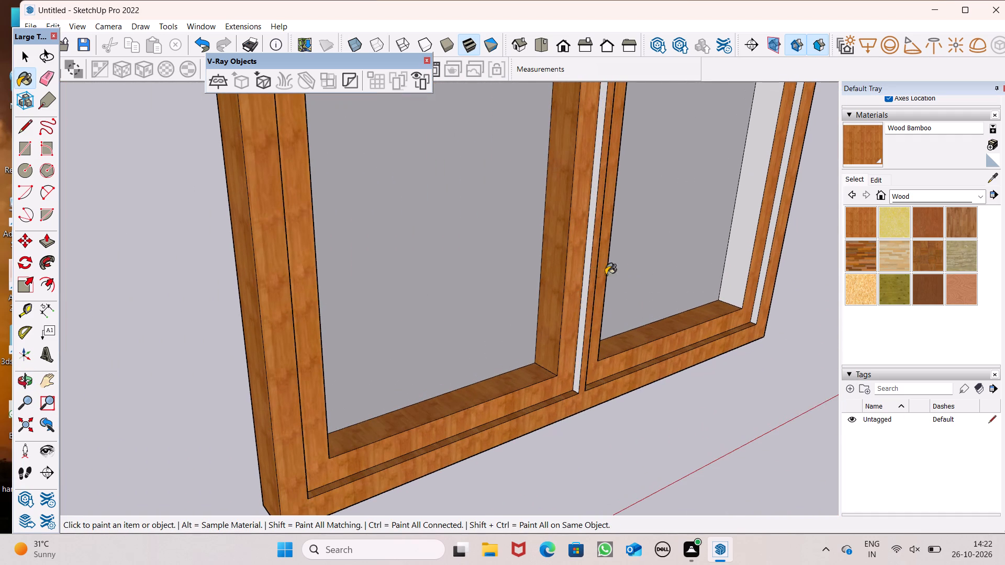
left_click(745, 246)
scroll(770, 274, "up", 4)
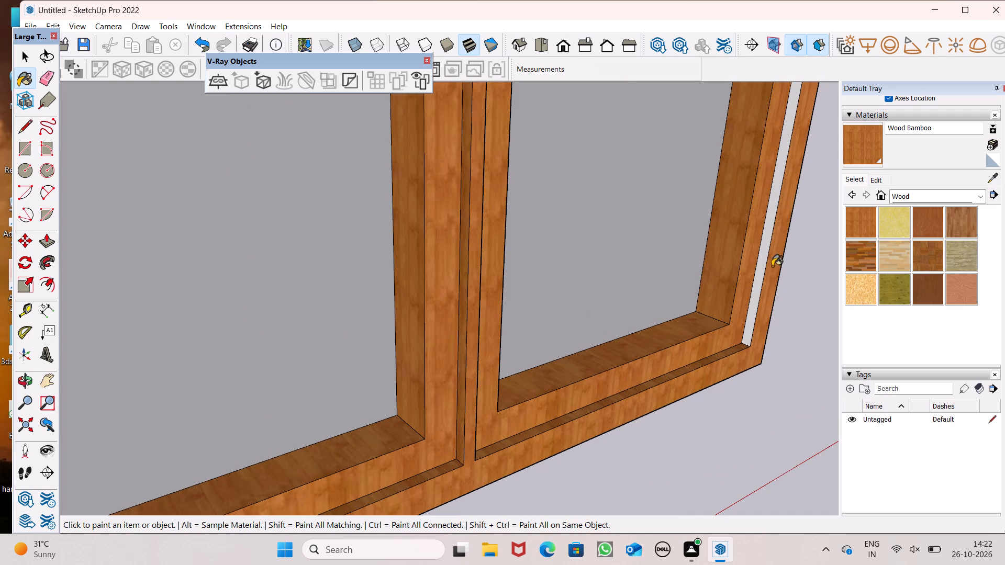
left_click(765, 261)
Paint the outer side of the double-leaf frame farthest from the black window with Wood Bamboo.
scroll(739, 232, "down", 7)
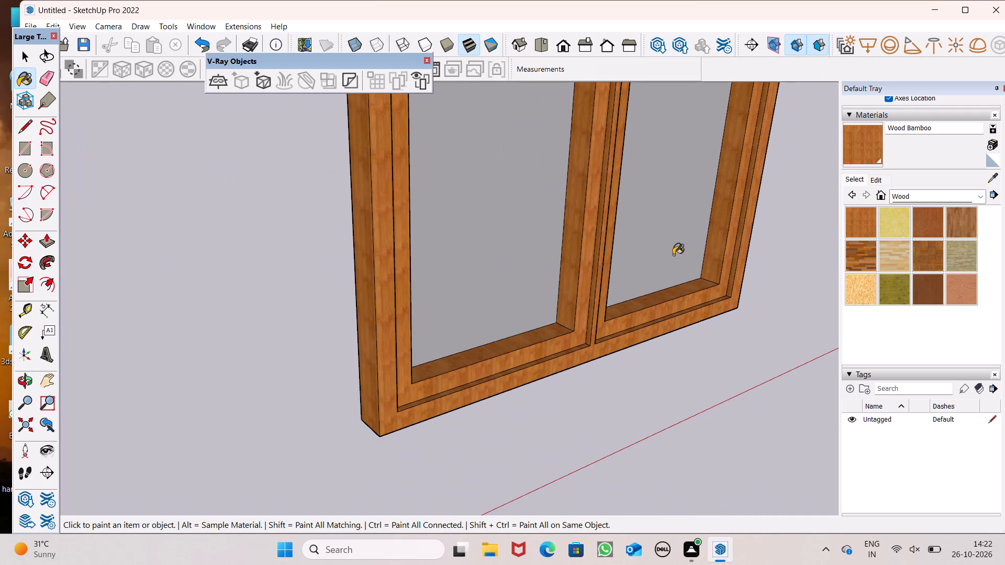
scroll(569, 222, "down", 3)
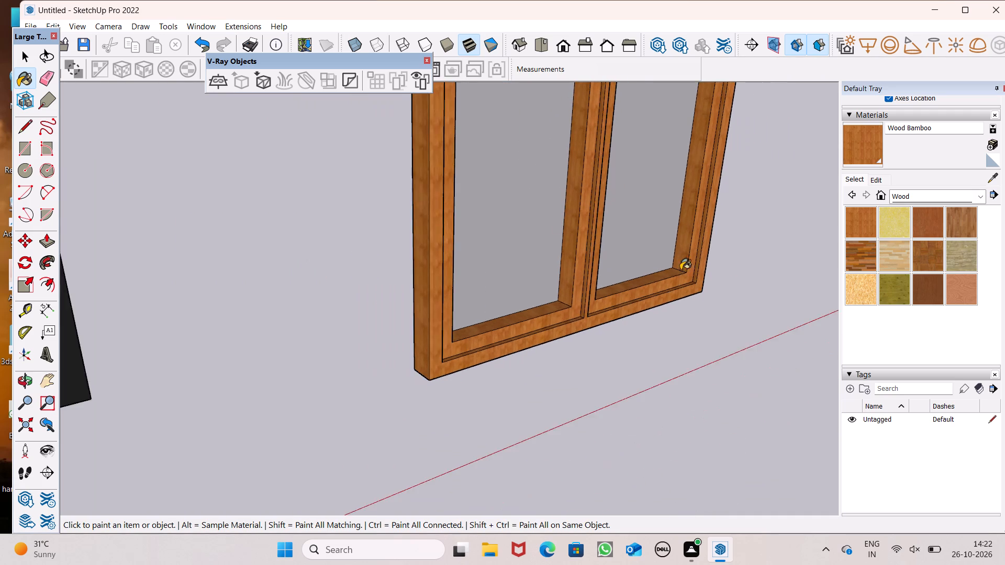
middle_click_drag(680, 270, 225, 264)
left_click(610, 325)
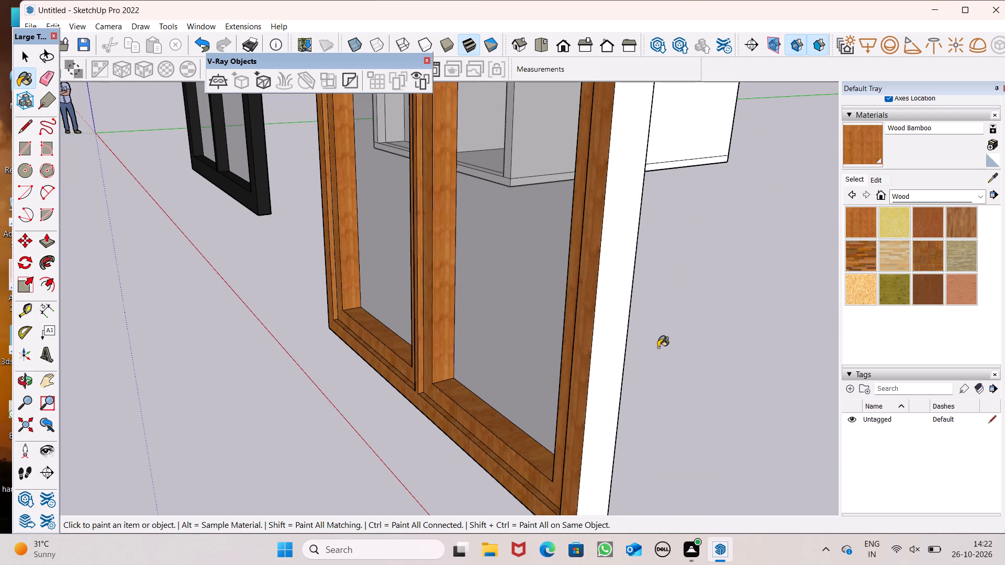
scroll(664, 340, "down", 5)
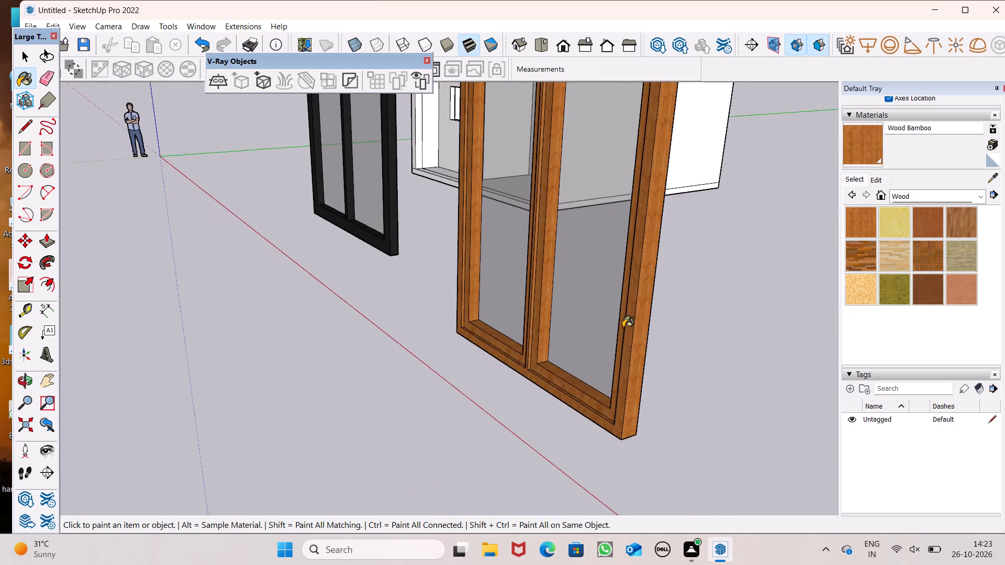
scroll(557, 319, "down", 5)
middle_click_drag(561, 355, 675, 193)
scroll(675, 192, "up", 8)
scroll(623, 177, "down", 7)
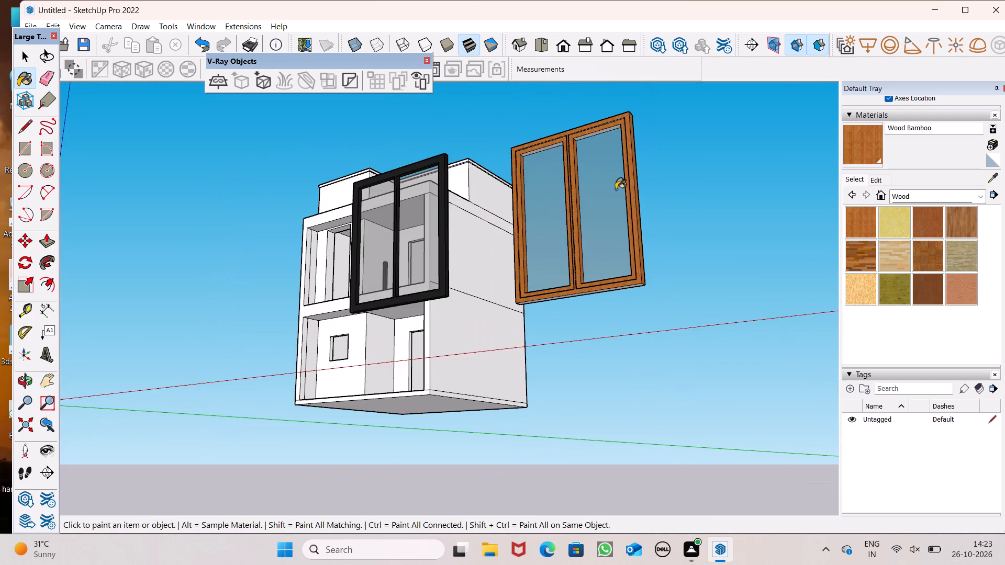
Paint the outer underside of the double-leaf window frame with Wood Bamboo.
middle_click_drag(615, 173, 637, 55)
scroll(639, 77, "up", 1)
scroll(573, 190, "up", 9)
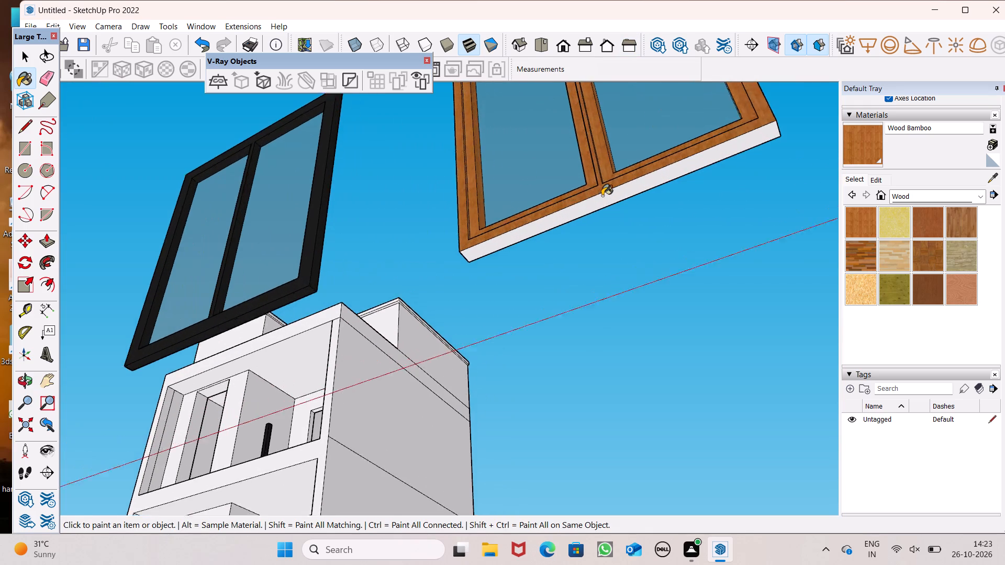
scroll(602, 196, "up", 3)
left_click(602, 193)
Paint the top inner reveals of both leaves and the narrow recess strips above them with Wood Bamboo.
scroll(583, 243, "down", 15)
scroll(564, 145, "up", 15)
scroll(574, 156, "up", 8)
left_click(579, 175)
scroll(537, 149, "up", 6)
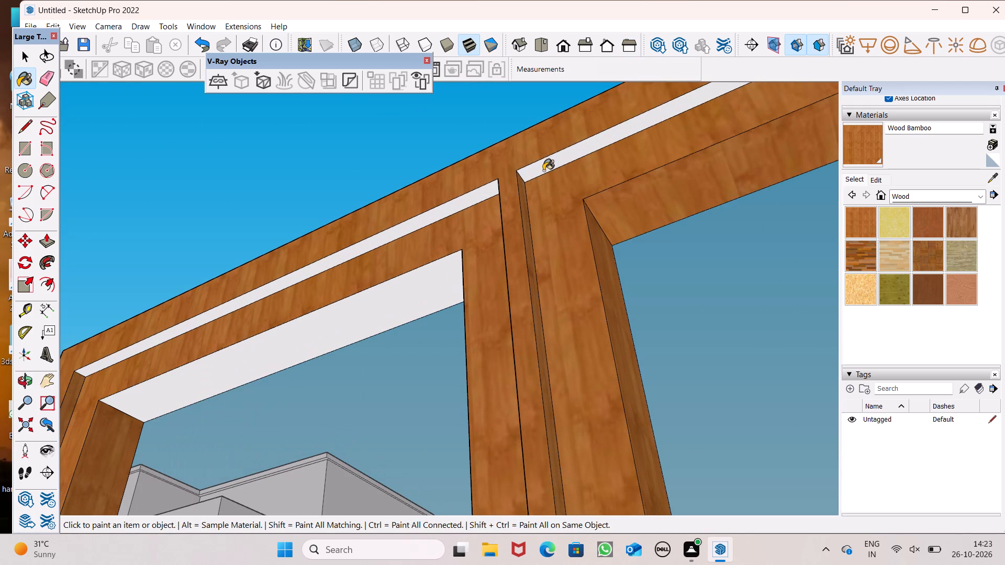
left_click(556, 166)
left_click(459, 194)
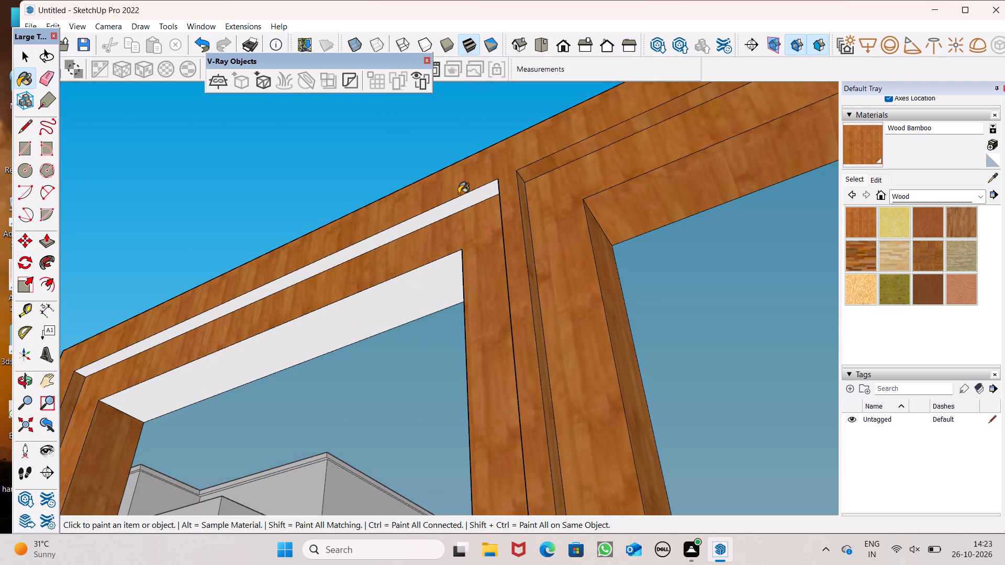
left_click(490, 192)
scroll(528, 163, "down", 5)
scroll(445, 262, "up", 4)
left_click(446, 250)
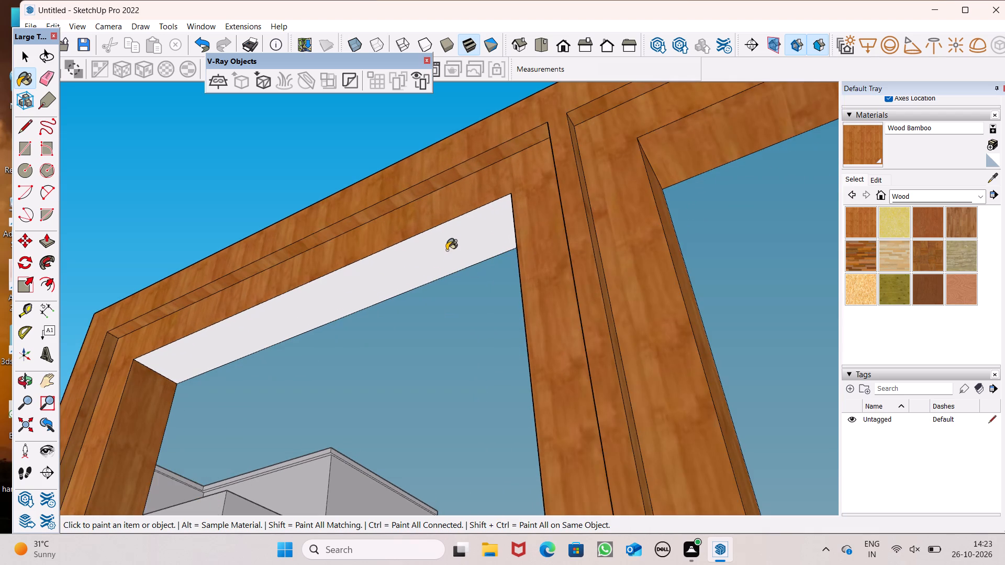
Paint the unpainted rear faces of the outer frame and of both window leaves with Wood Bamboo.
scroll(439, 230, "down", 5)
scroll(420, 187, "down", 14)
middle_click_drag(449, 184, 441, 213)
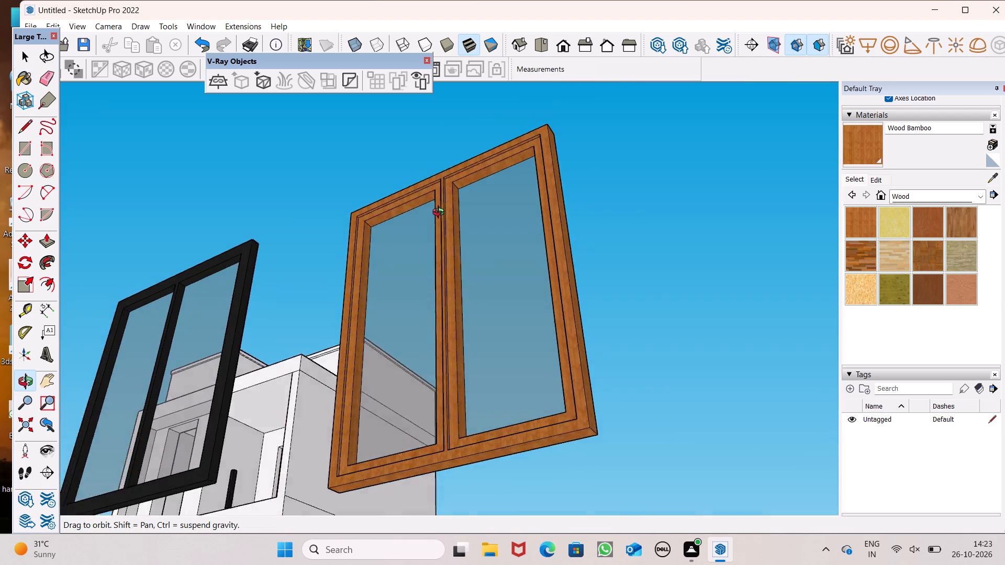
middle_click_drag(441, 213, 92, 307)
scroll(99, 306, "up", 1)
scroll(316, 265, "up", 1)
middle_click_drag(316, 265, 229, 290)
scroll(309, 164, "up", 4)
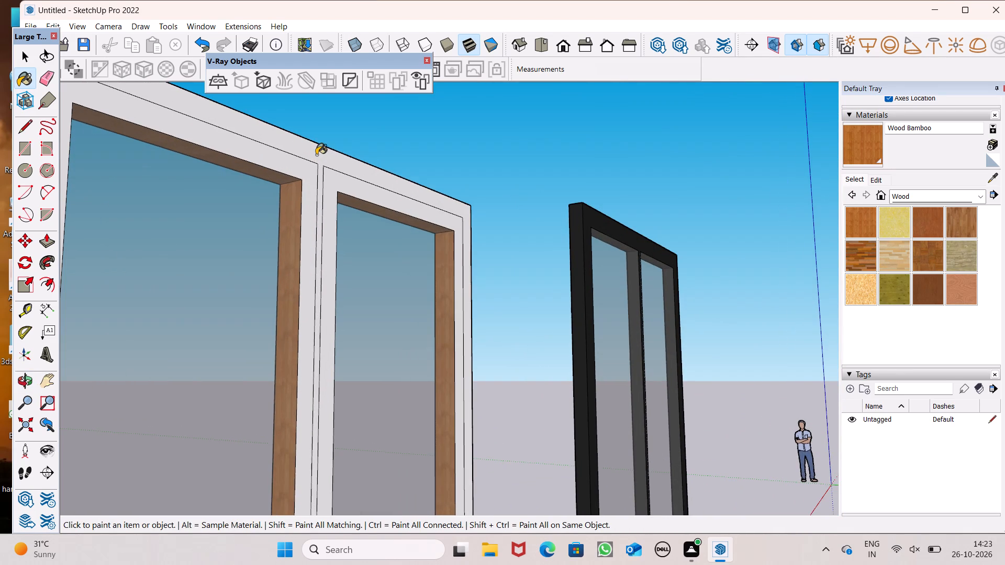
left_click(317, 154)
left_click(310, 179)
left_click(326, 180)
Examine the double-leaf window from both sides for any faces left unpainted.
scroll(339, 144, "down", 7)
scroll(350, 196, "down", 2)
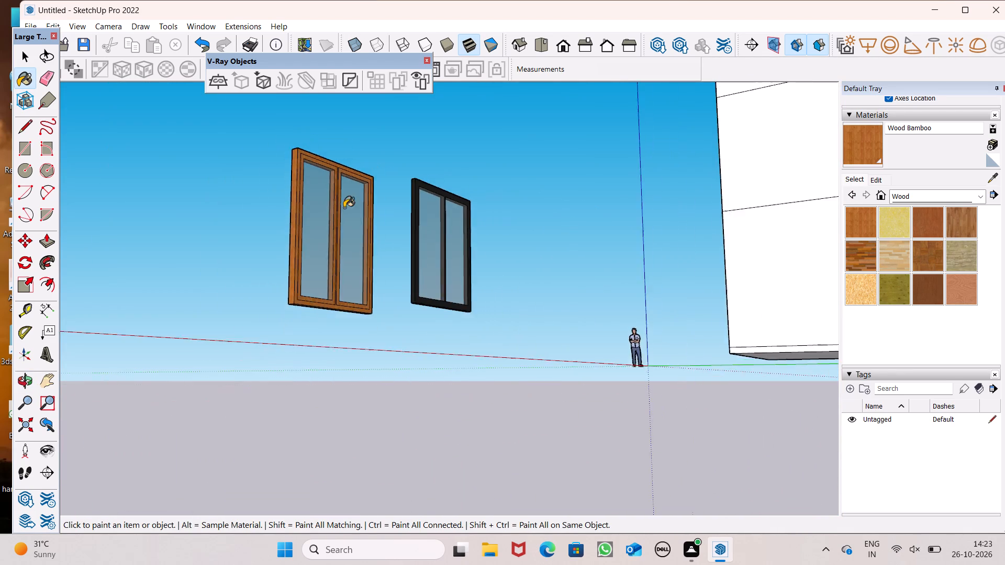
scroll(344, 208, "down", 3)
middle_click_drag(354, 234, 91, 383)
scroll(254, 285, "up", 12)
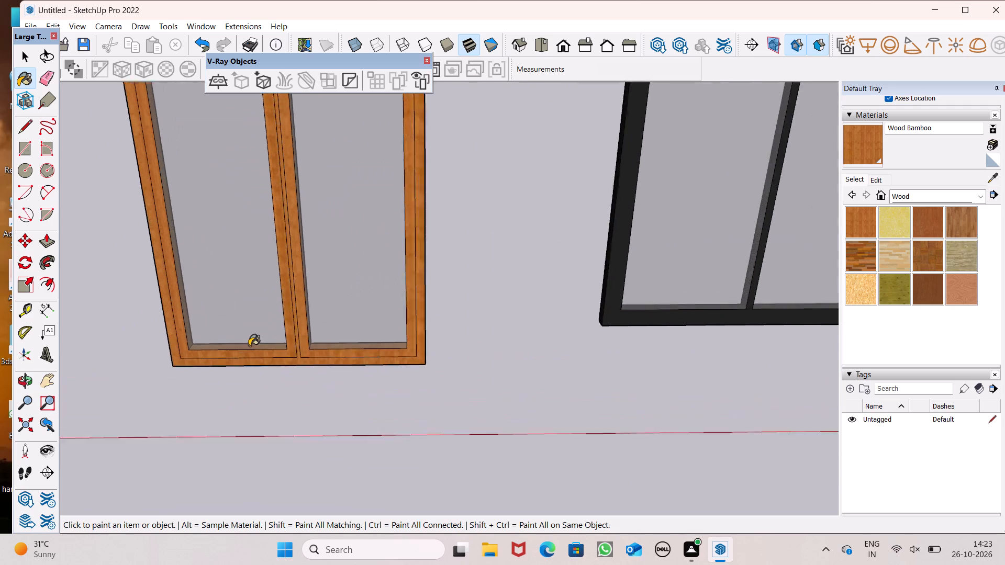
scroll(249, 346, "up", 4)
scroll(244, 334, "down", 2)
middle_click_drag(244, 346, 270, 425)
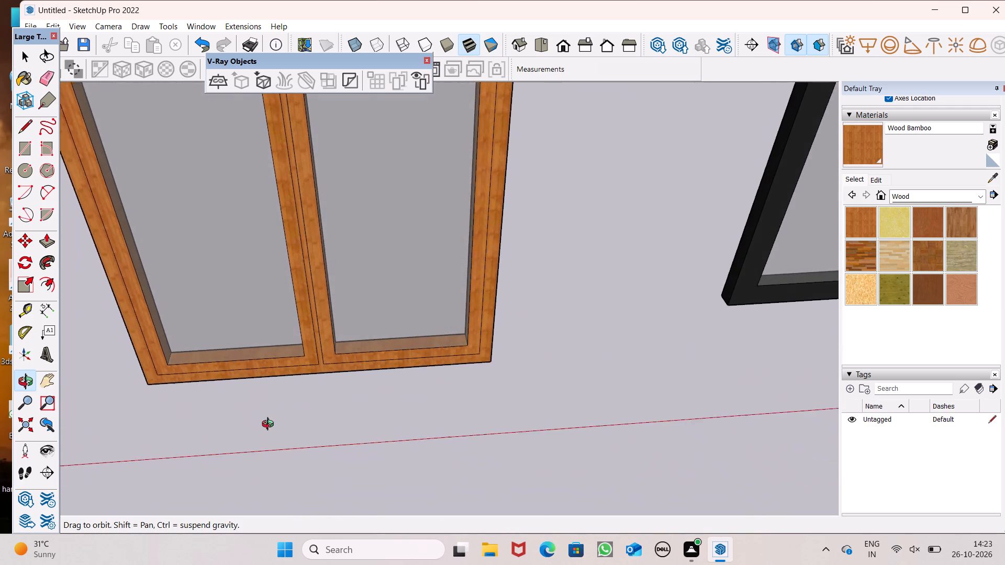
middle_click_drag(270, 425, 820, 306)
scroll(820, 306, "up", 1)
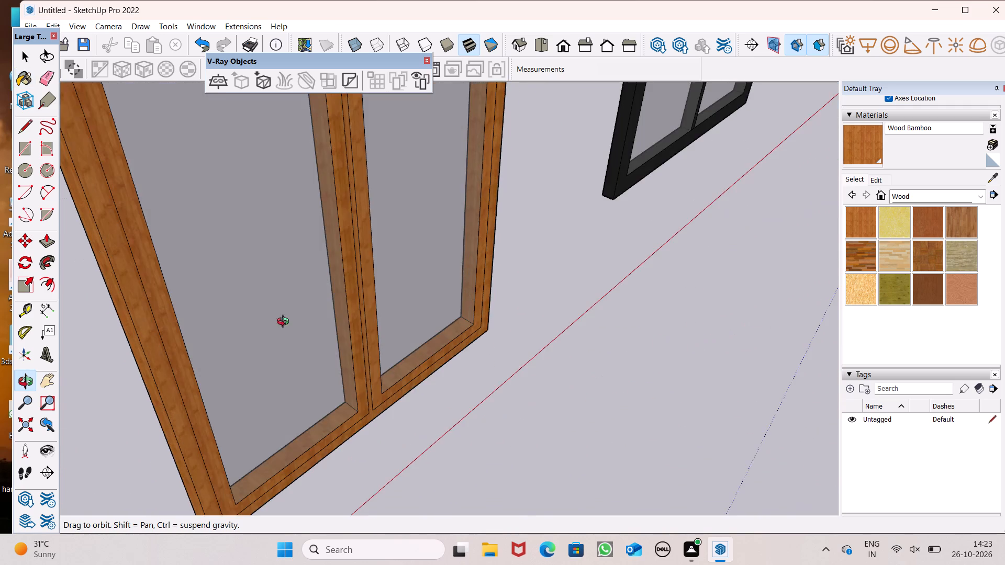
middle_click_drag(271, 337, 579, 364)
scroll(271, 337, "down", 1)
scroll(392, 412, "down", 5)
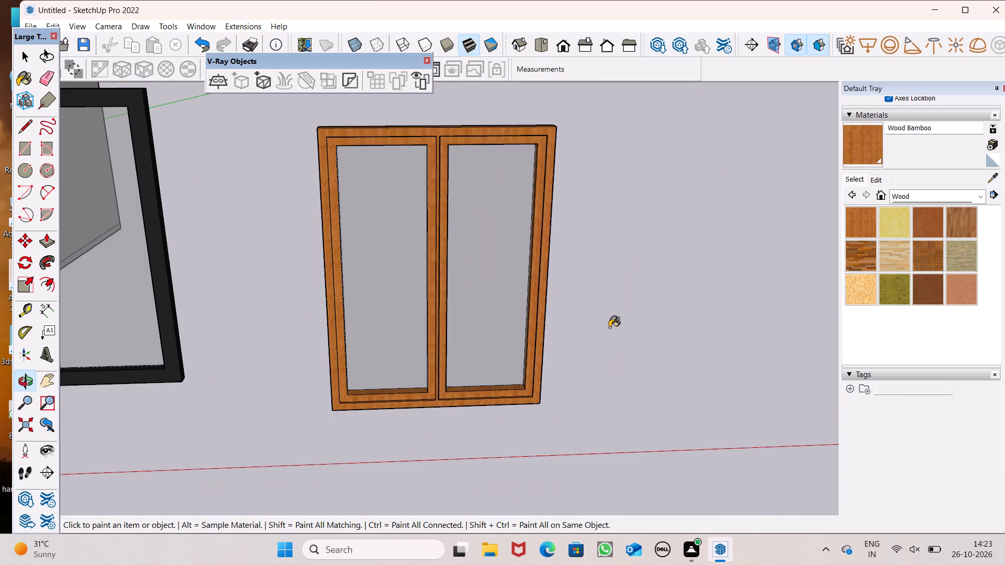
scroll(600, 330, "down", 3)
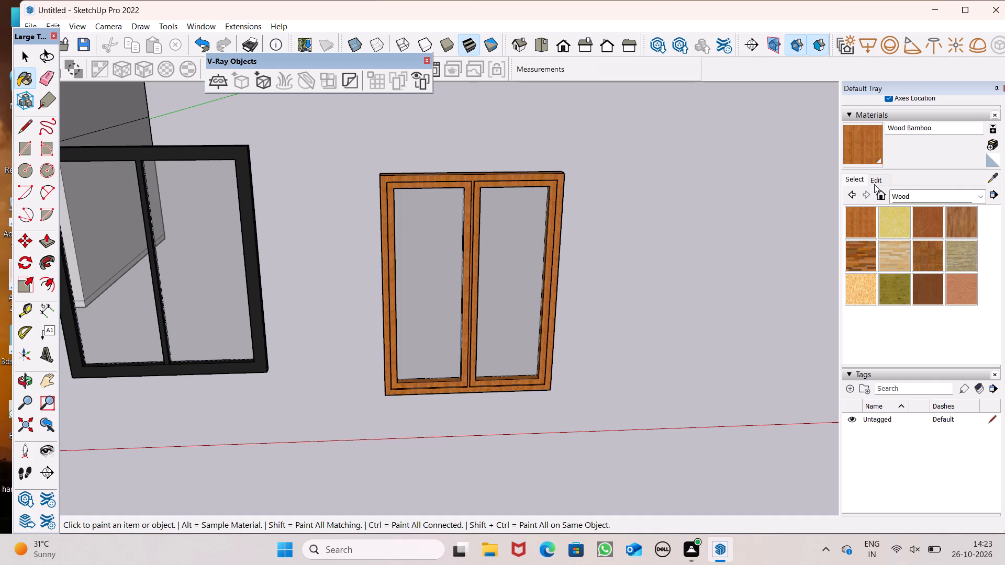
Adjust the Wood Bamboo material's colour to RGB 182, 120, 57.
left_click(877, 180)
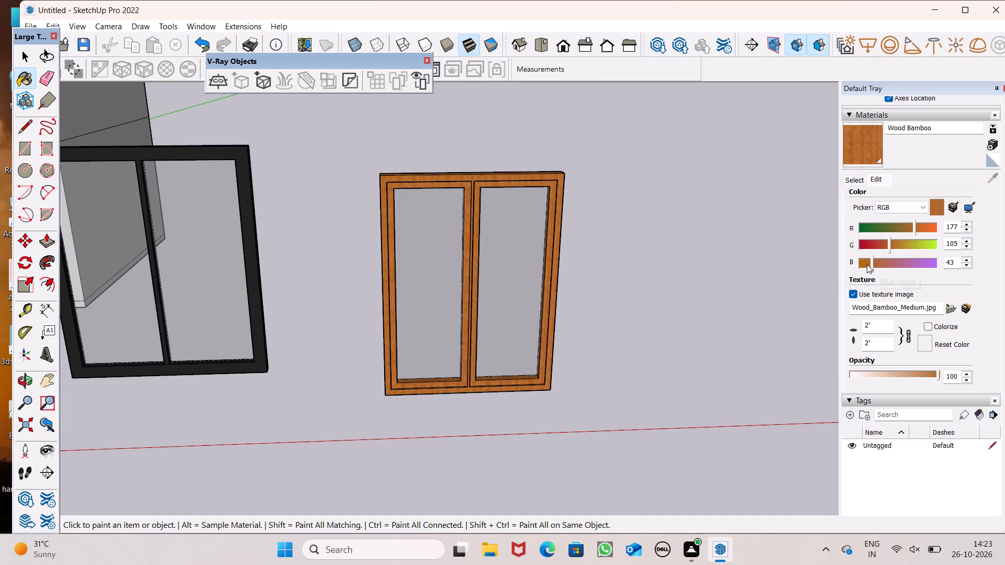
left_click_drag(913, 222, 905, 229)
left_click_drag(905, 229, 877, 233)
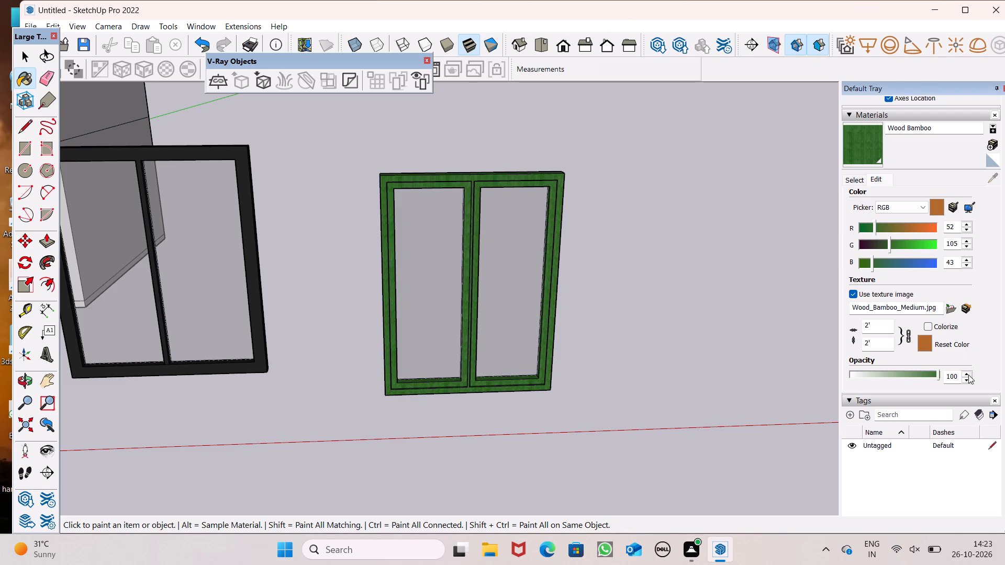
left_click(909, 224)
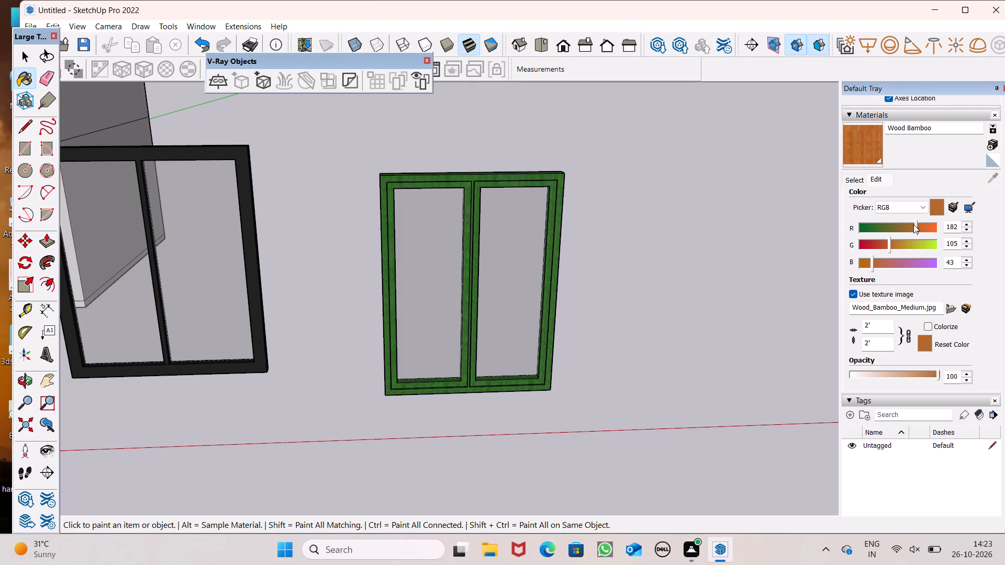
left_click_drag(871, 265, 886, 266)
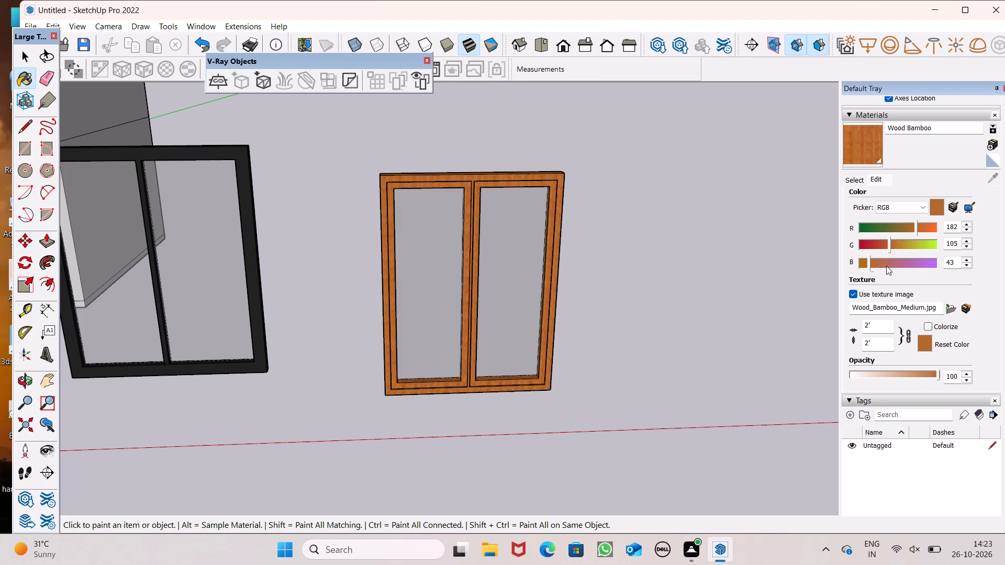
left_click_drag(886, 266, 884, 265)
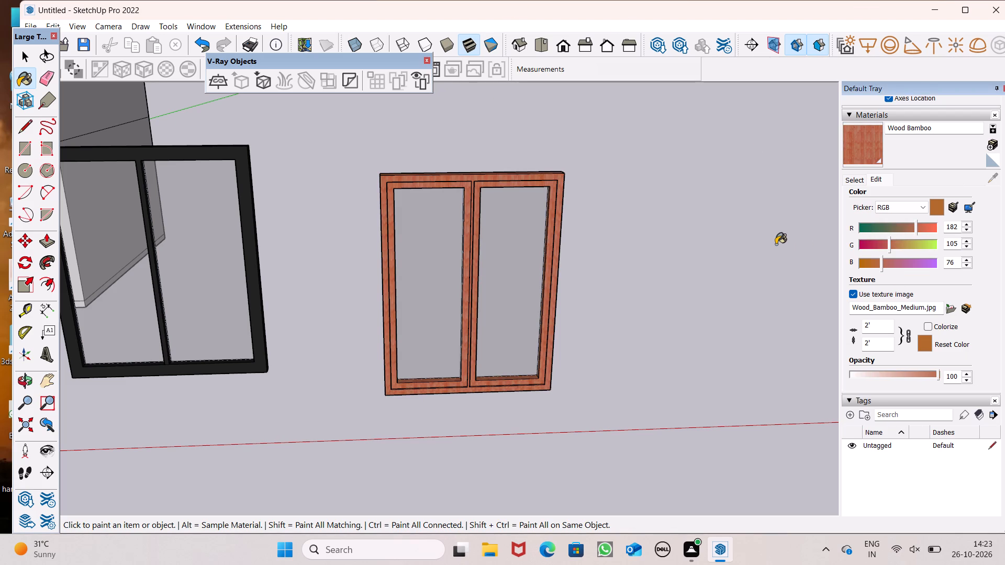
left_click(890, 260)
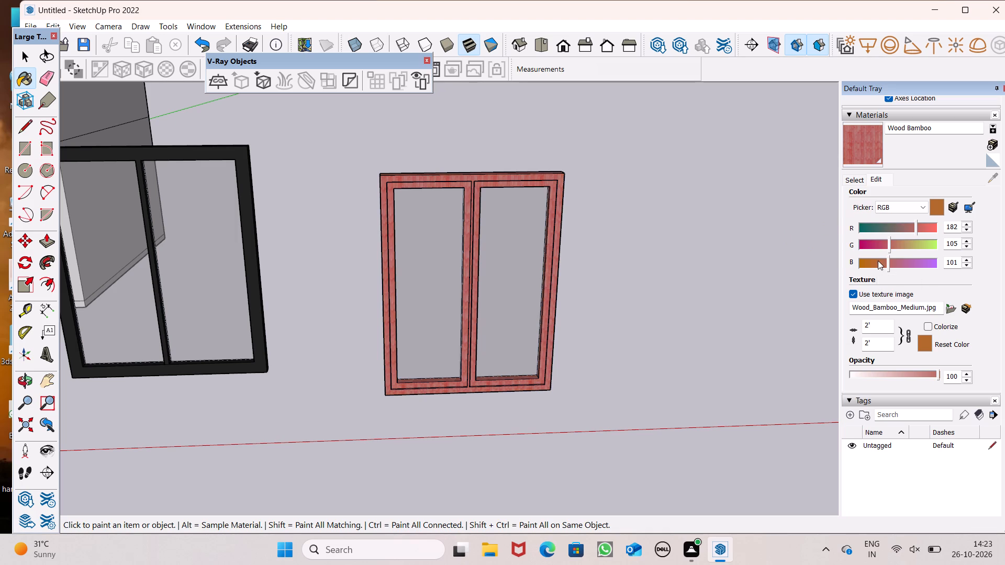
left_click(878, 261)
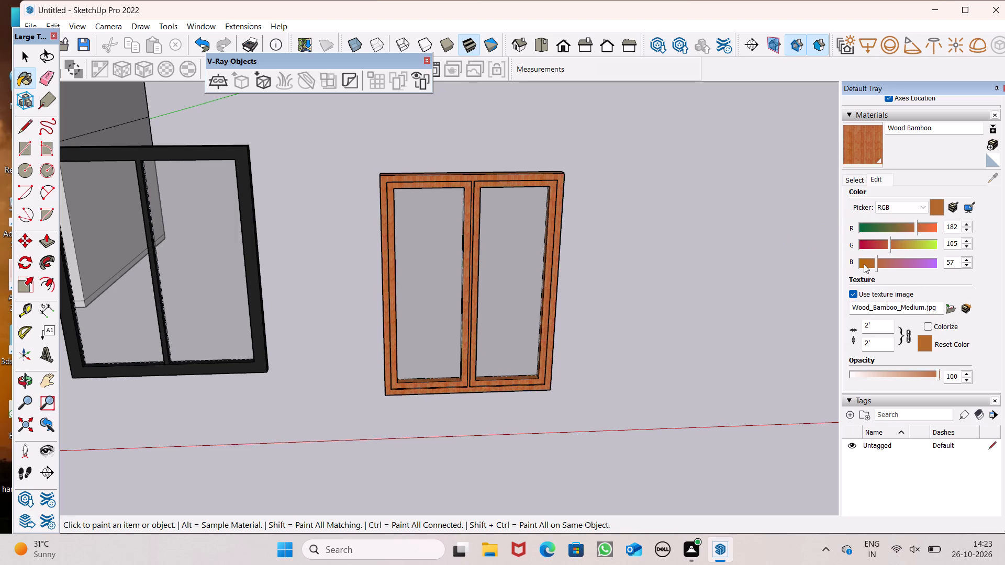
left_click(896, 238)
key("space")
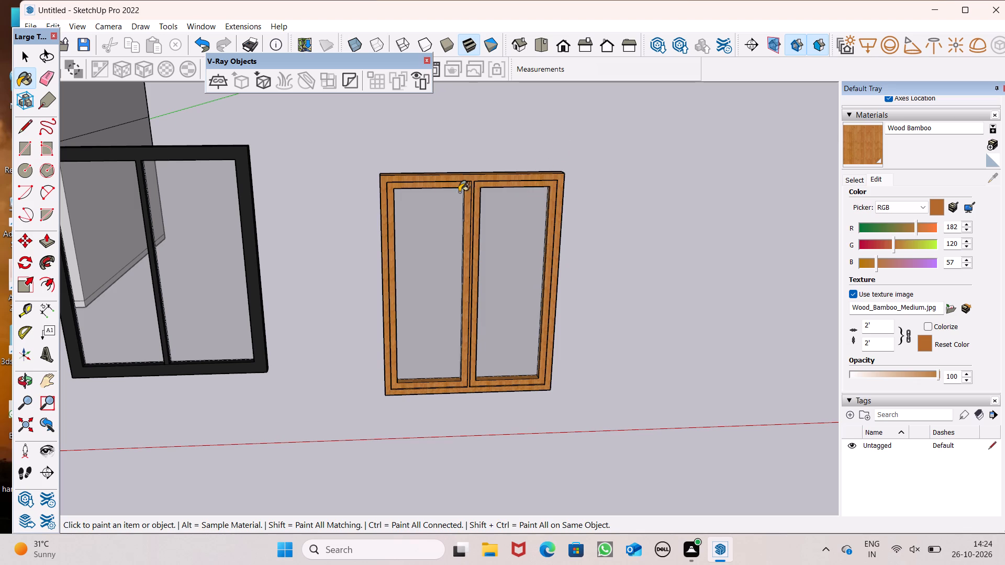
key("space")
key("space")
key("space")
key("space")
key("space")
left_click(641, 168)
key("space")
left_click(642, 168)
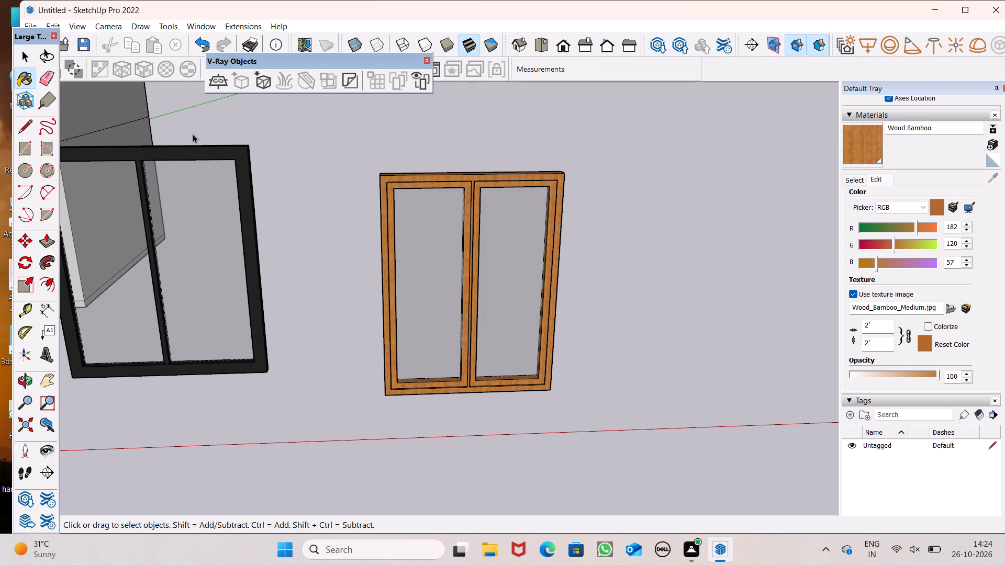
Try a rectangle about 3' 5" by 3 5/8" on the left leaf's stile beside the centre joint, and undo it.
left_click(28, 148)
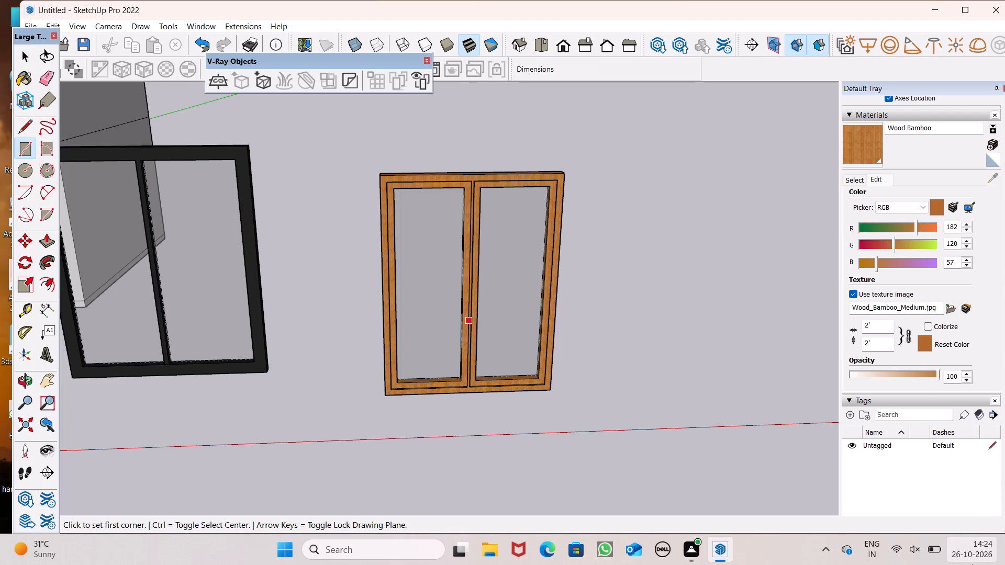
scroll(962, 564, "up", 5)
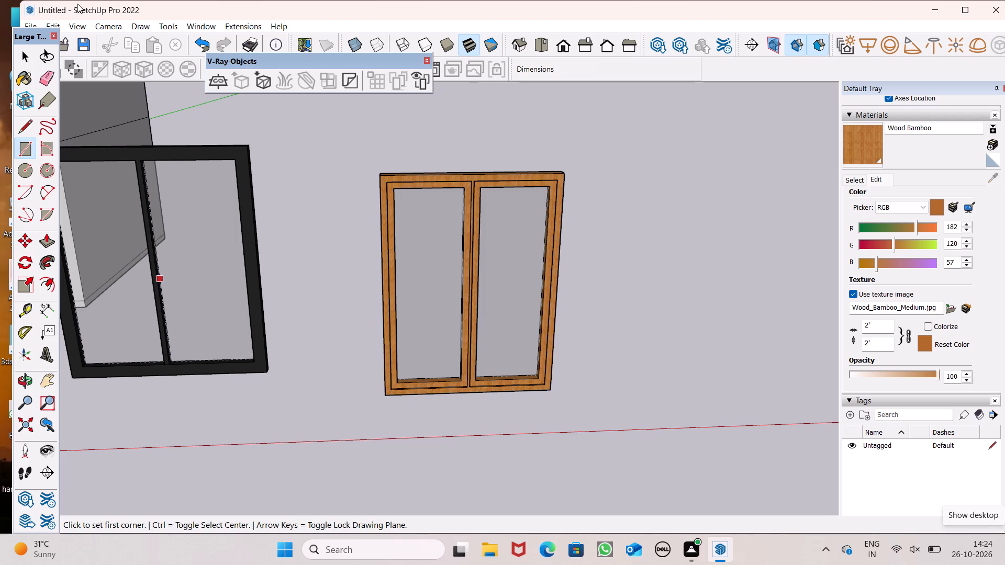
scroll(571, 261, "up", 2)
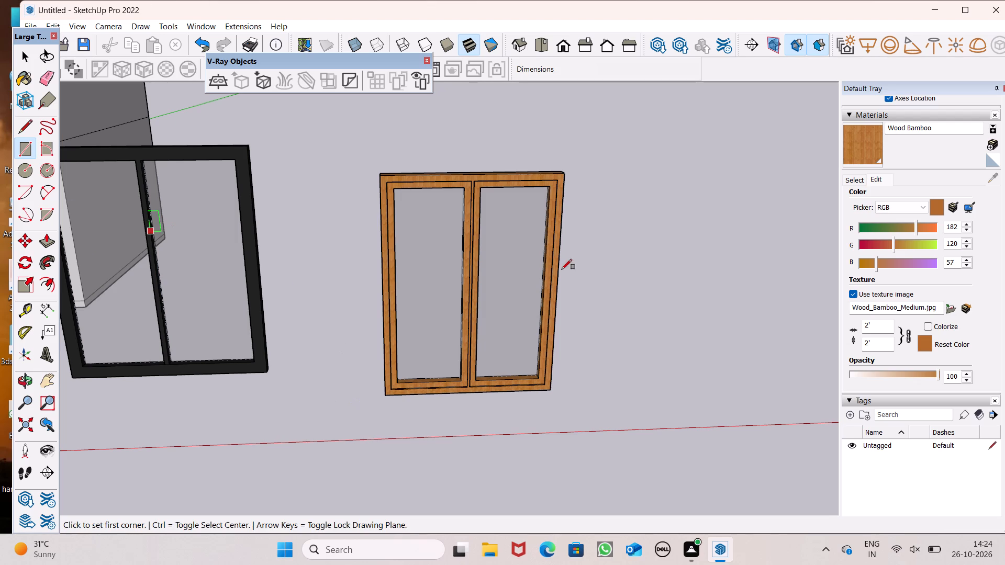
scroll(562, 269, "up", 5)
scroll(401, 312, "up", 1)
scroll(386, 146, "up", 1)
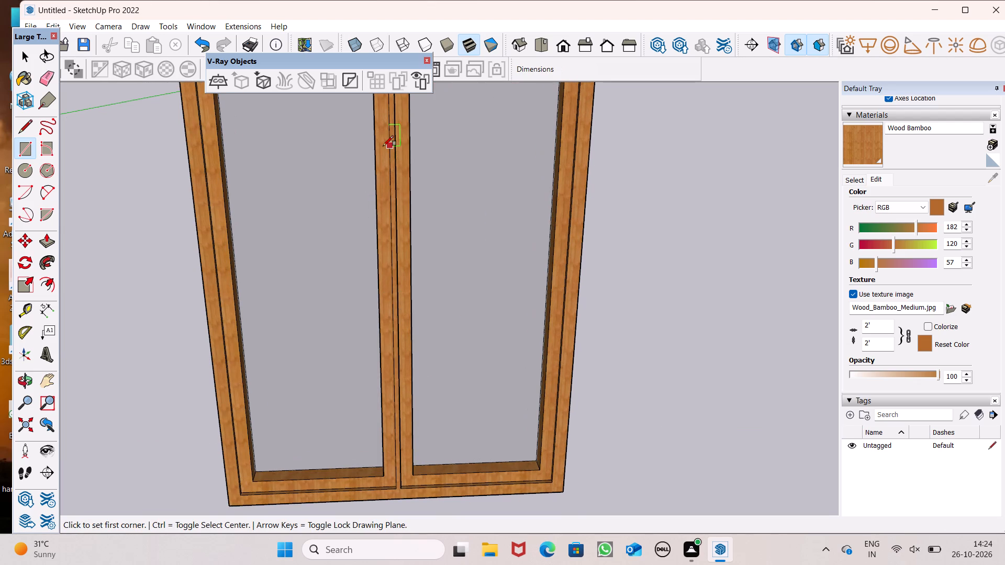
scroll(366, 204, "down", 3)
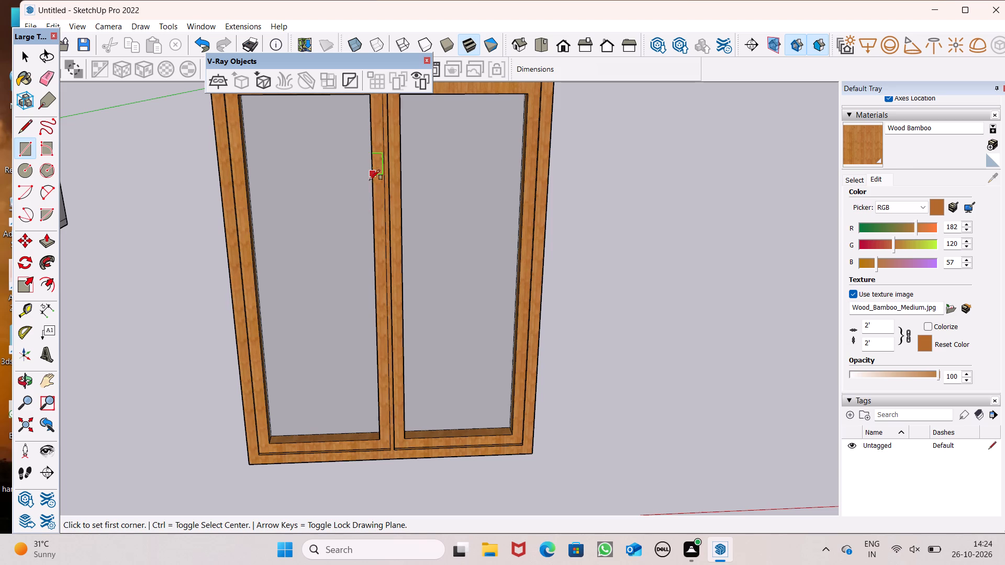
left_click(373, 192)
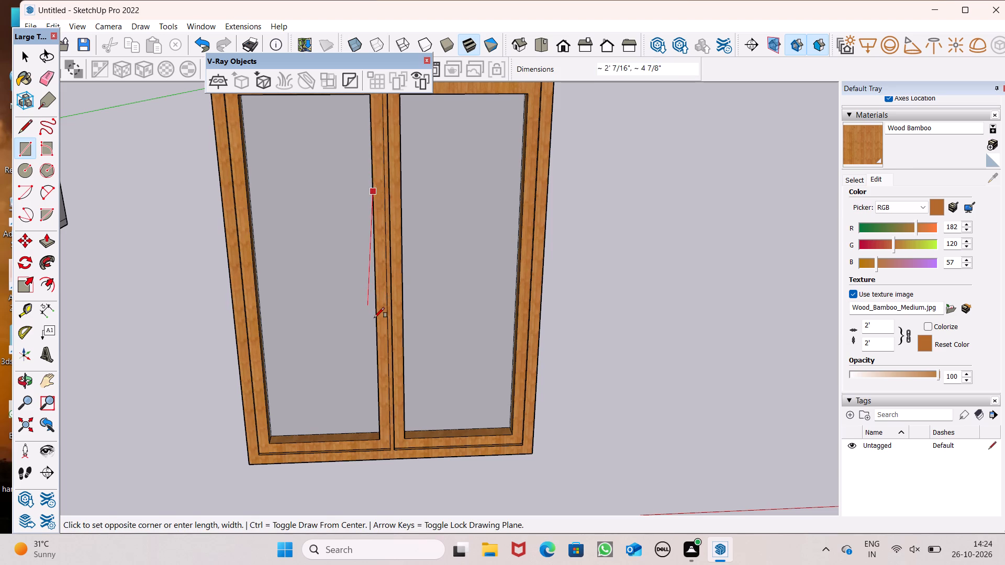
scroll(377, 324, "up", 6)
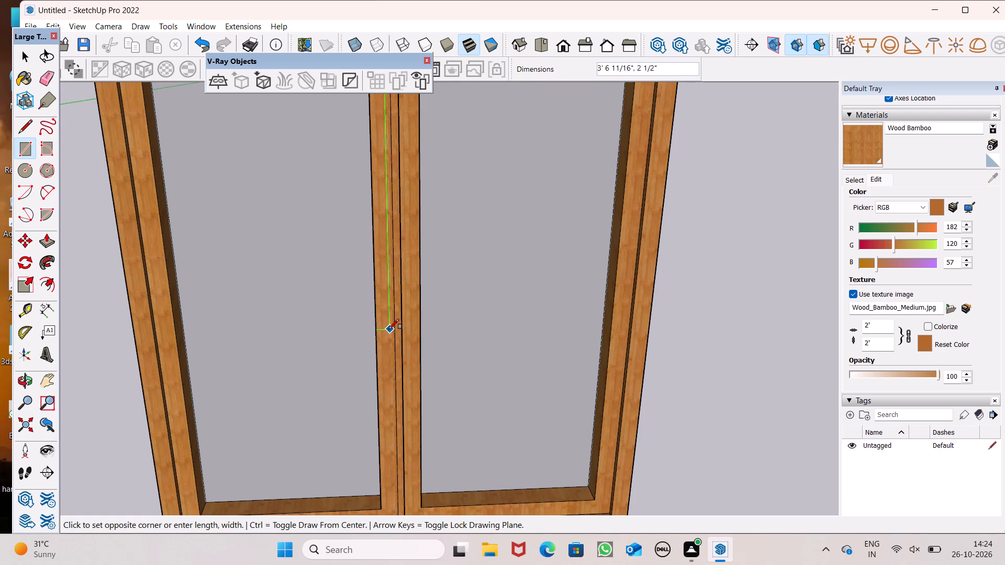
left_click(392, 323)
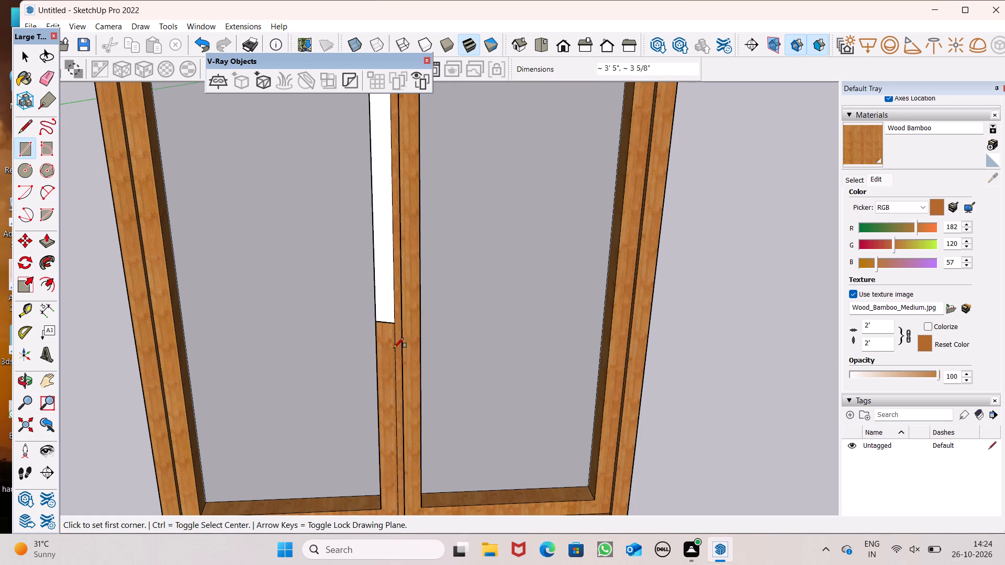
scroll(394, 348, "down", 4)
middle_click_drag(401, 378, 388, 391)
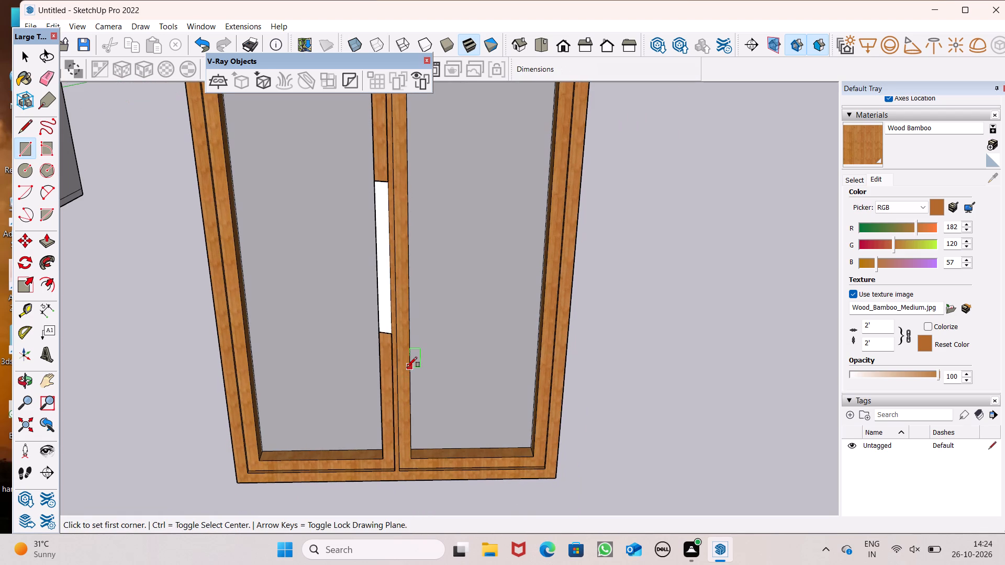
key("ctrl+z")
Draw a horizontal line about 2 5/8" long across the upper part of the left leaf's stile beside the centre joint, starting at its glass-side edge.
scroll(384, 209, "up", 8)
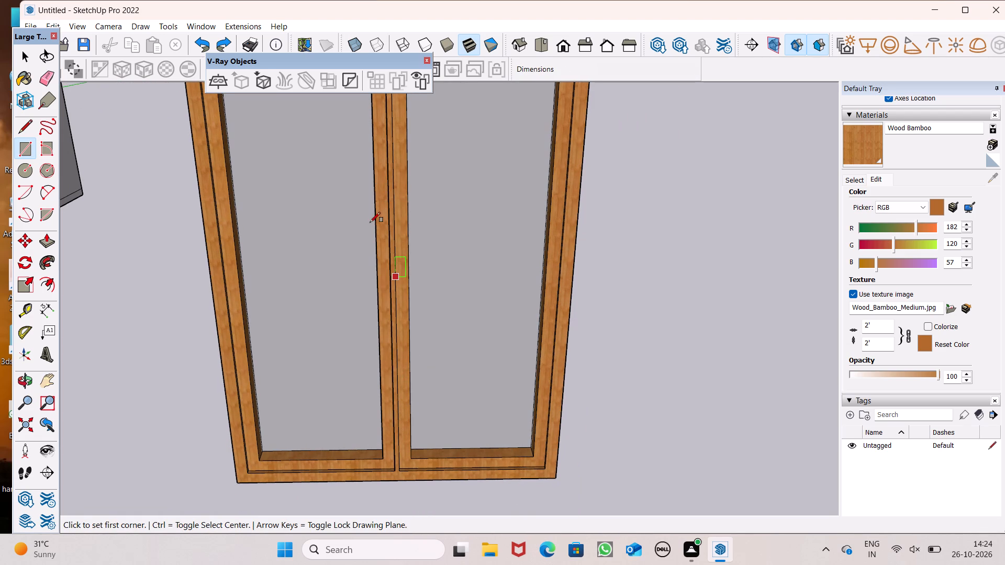
middle_click_drag(372, 225, 486, 275)
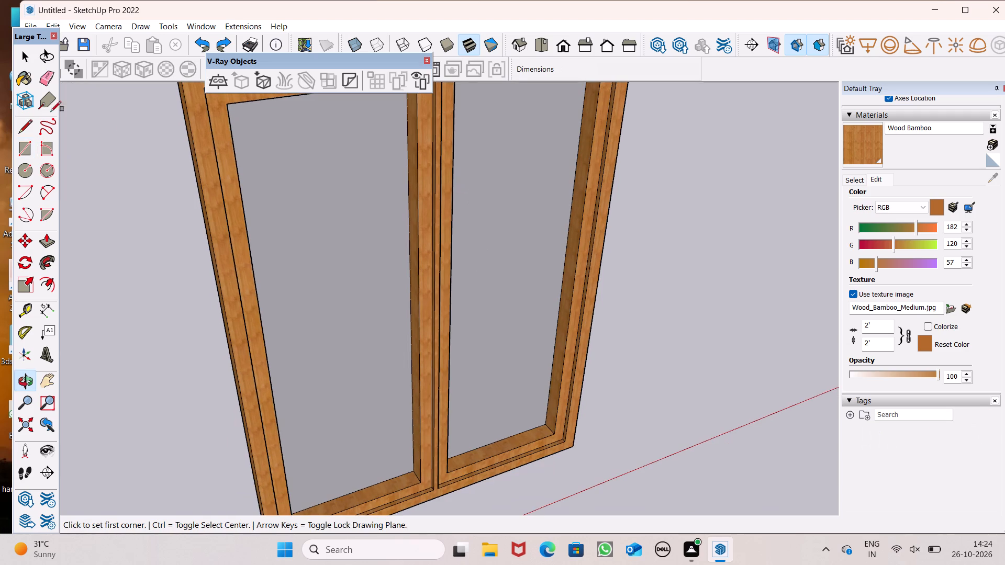
scroll(396, 172, "up", 1)
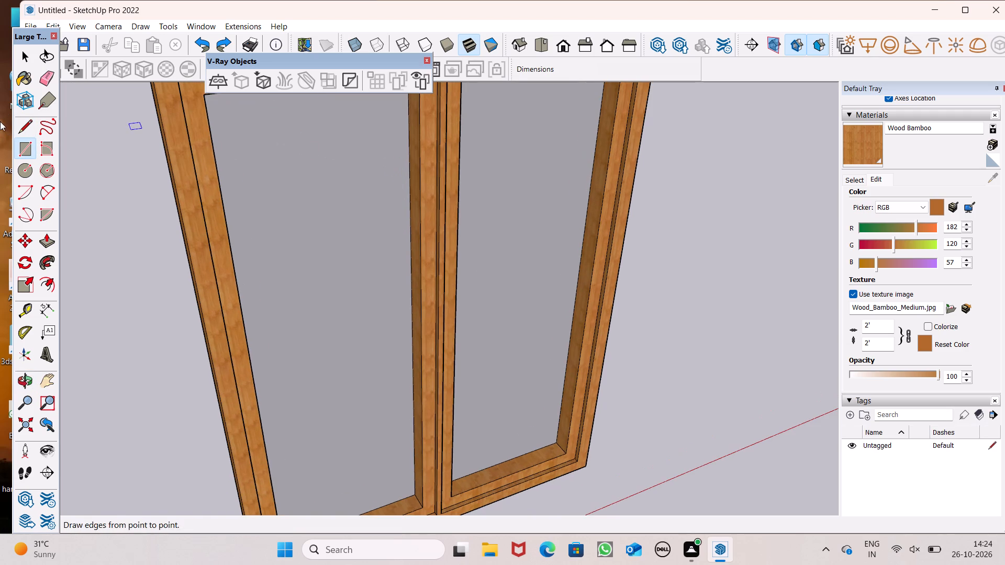
left_click(23, 131)
scroll(247, 227, "down", 5)
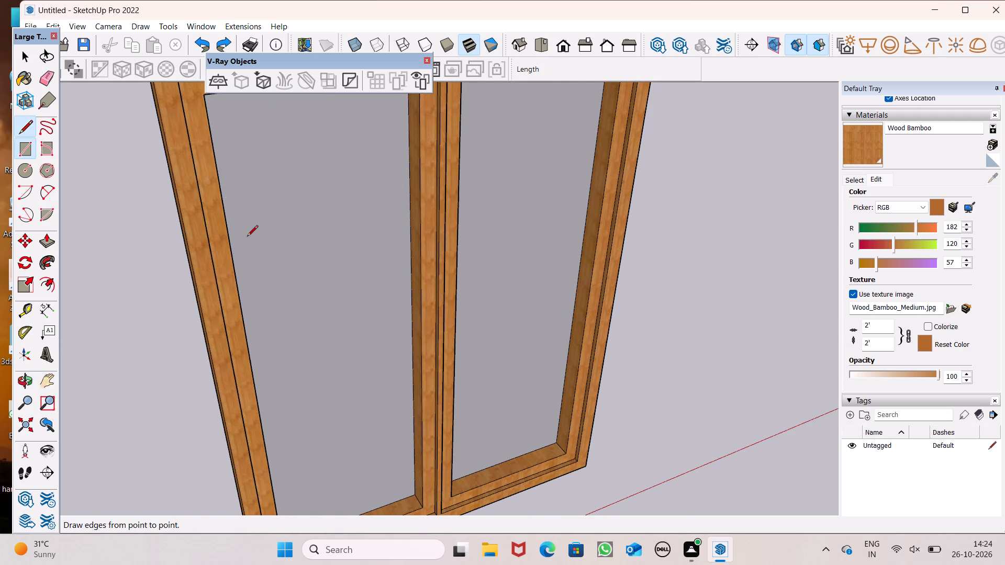
scroll(247, 237, "down", 1)
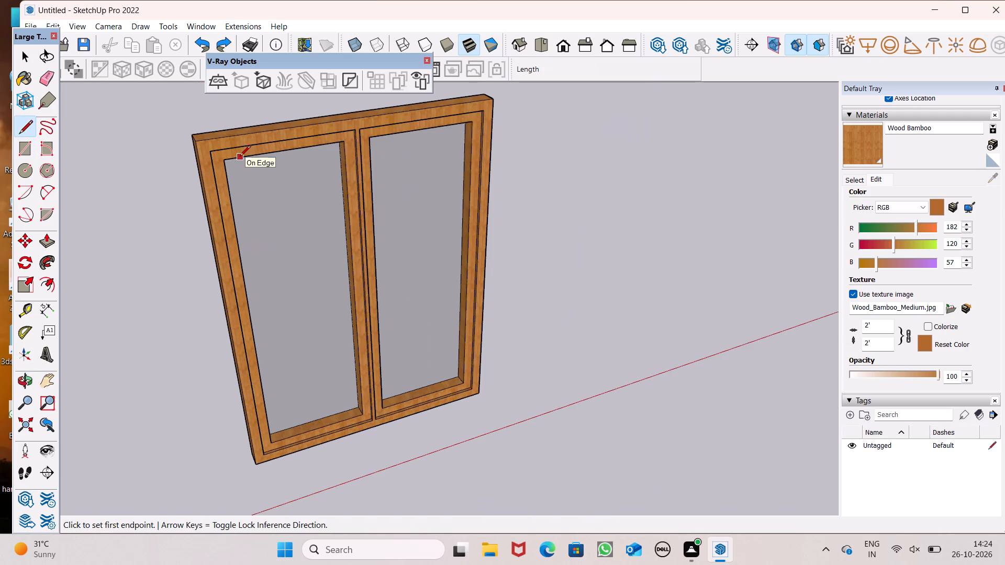
scroll(342, 207, "up", 4)
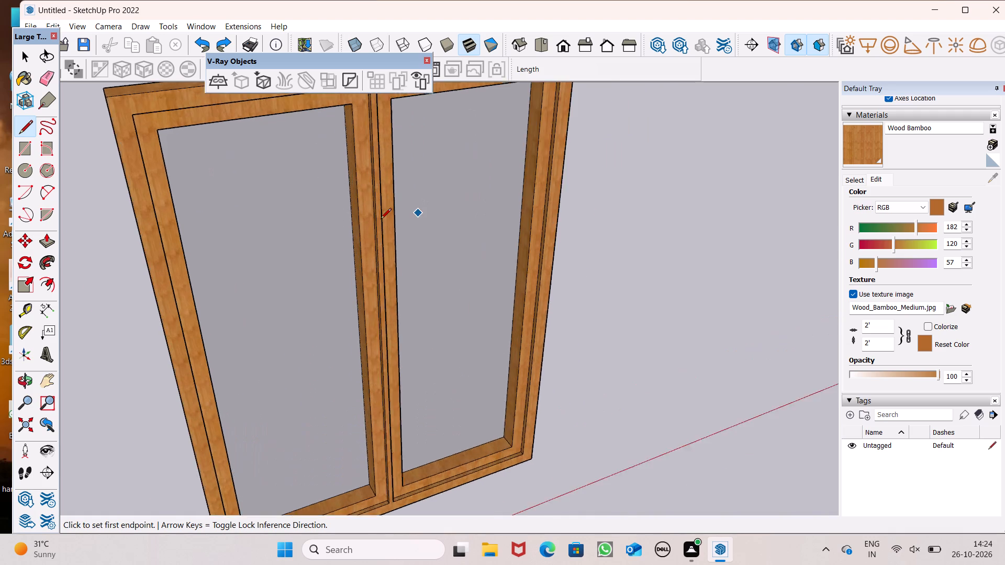
scroll(379, 220, "up", 6)
scroll(347, 198, "down", 10)
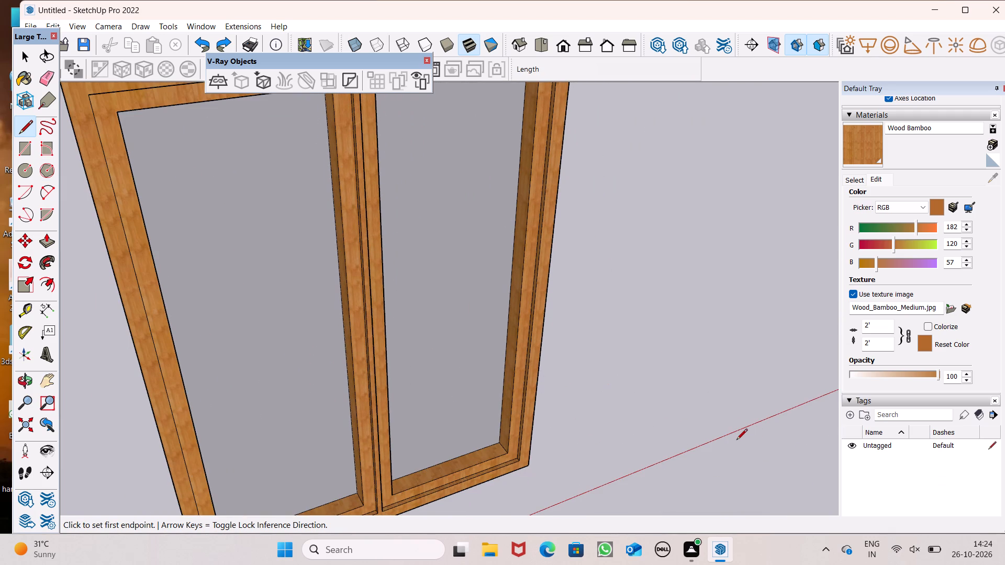
scroll(734, 479, "down", 3)
scroll(516, 262, "down", 2)
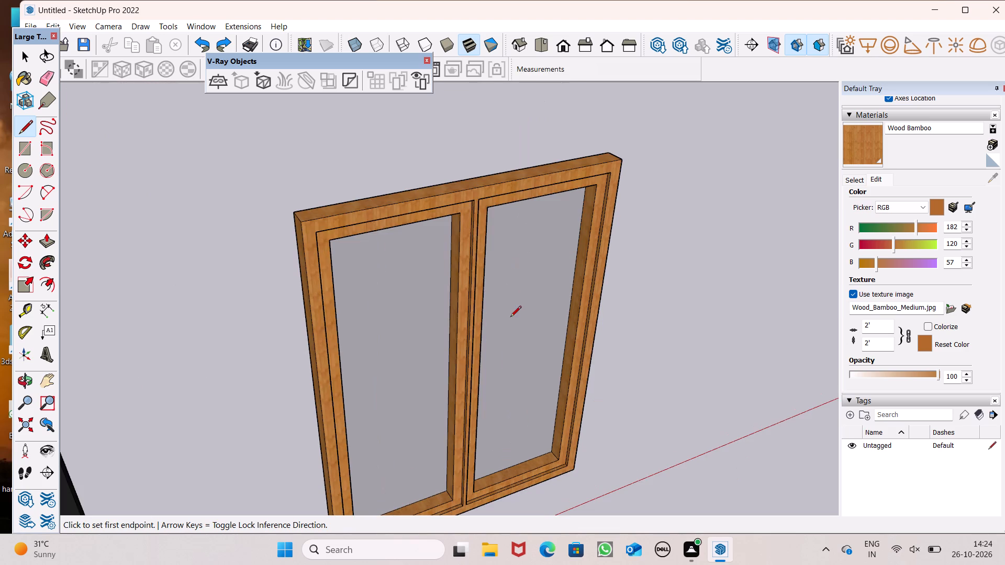
middle_click_drag(510, 314, 500, 195)
scroll(478, 219, "down", 2)
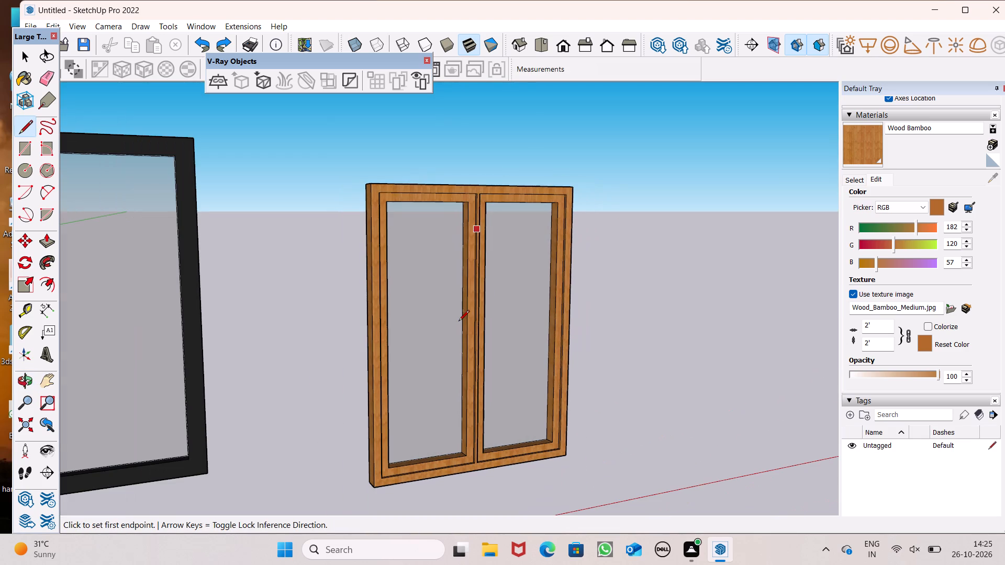
scroll(459, 321, "up", 5)
scroll(475, 205, "up", 2)
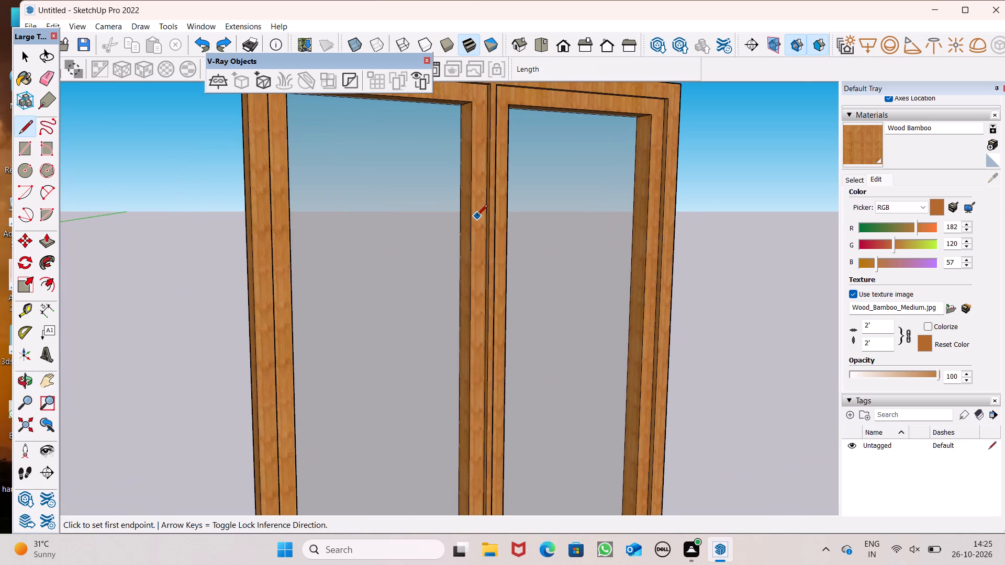
scroll(477, 216, "up", 12)
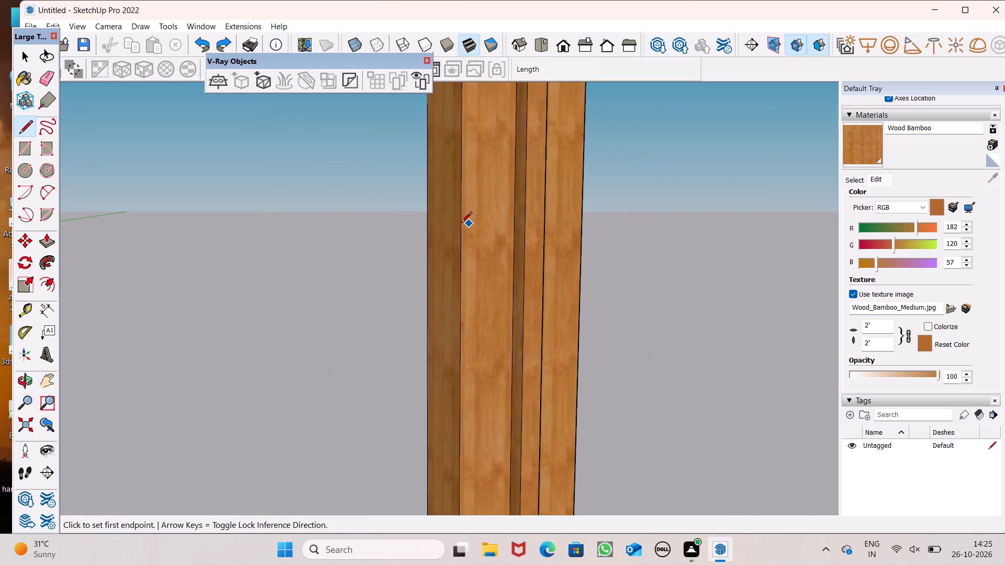
left_click_drag(459, 258, 464, 259)
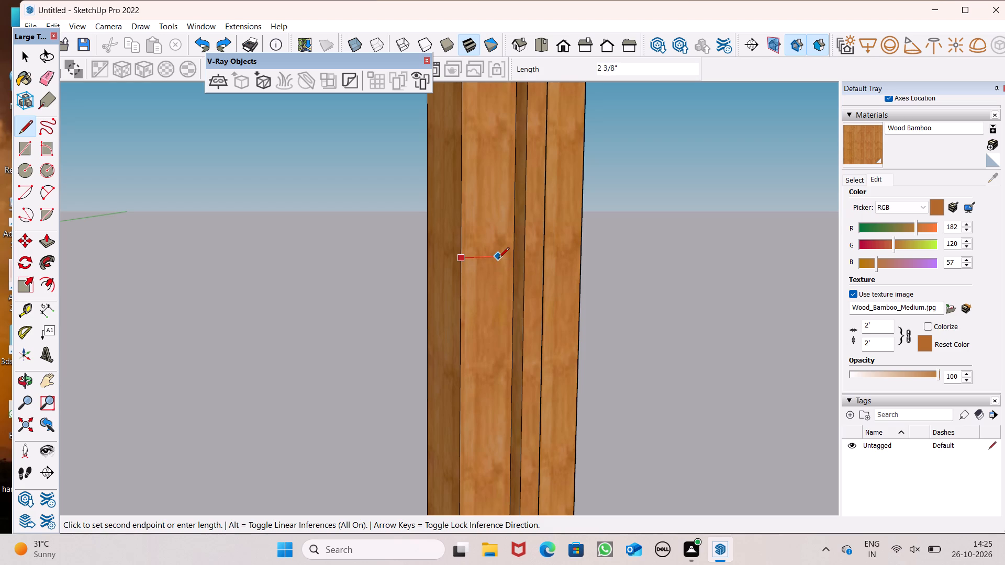
scroll(498, 258, "up", 4)
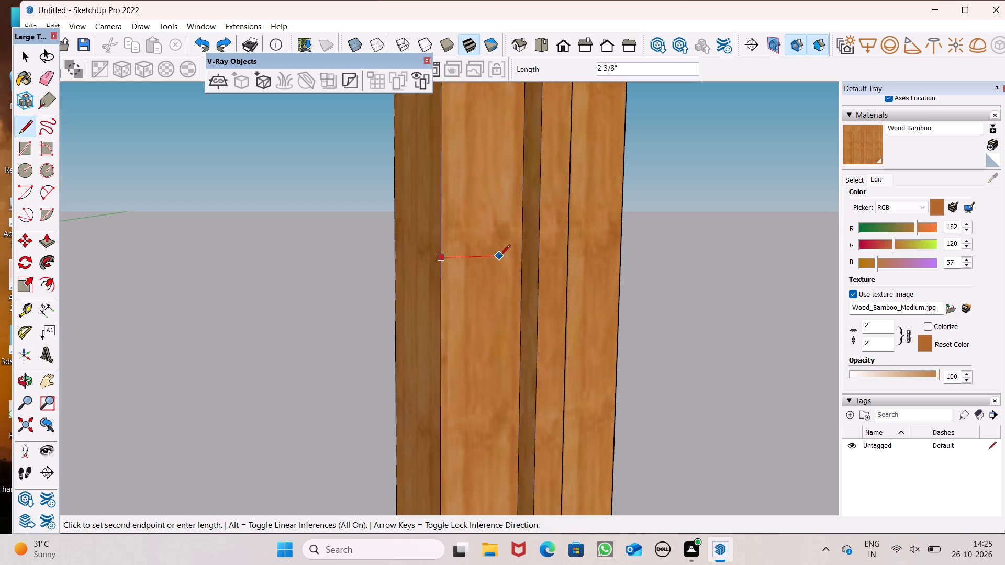
left_click(504, 255)
Complete the narrow strip outline on the stile with a vertical line about 3' 10" down and a 2 5/8" line back to the glass-side edge.
scroll(505, 234, "down", 4)
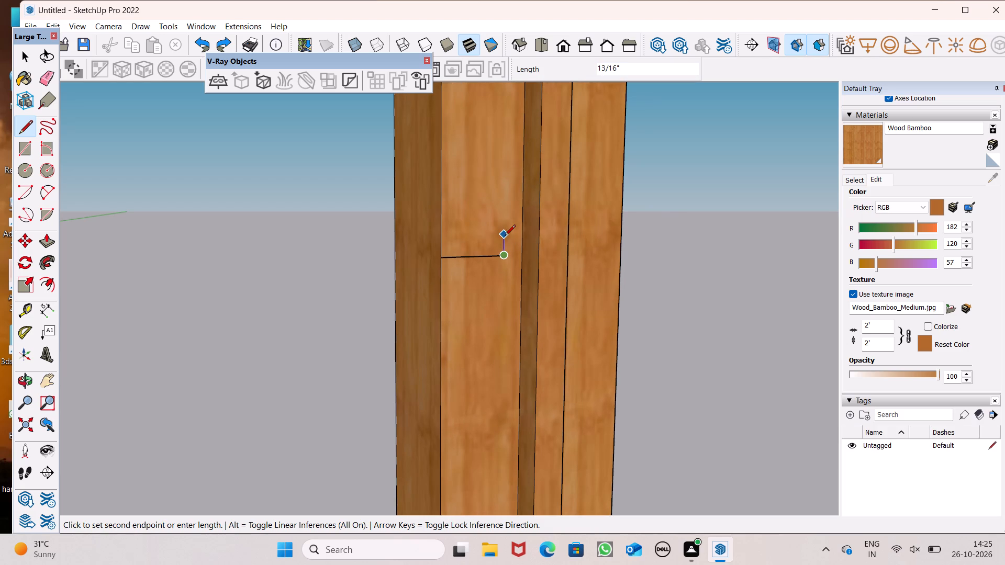
scroll(505, 236, "down", 2)
scroll(499, 281, "down", 13)
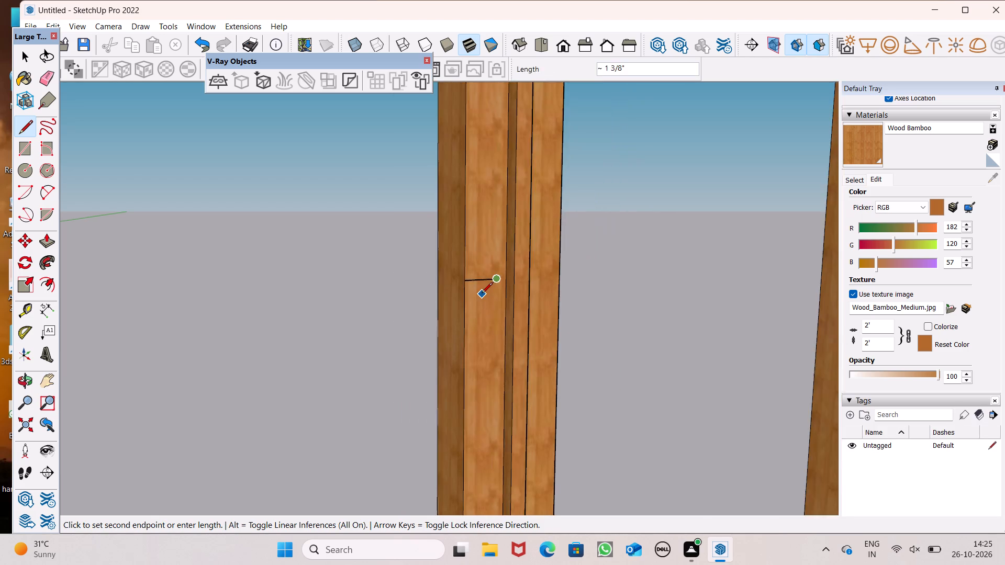
scroll(482, 294, "down", 13)
scroll(478, 346, "down", 4)
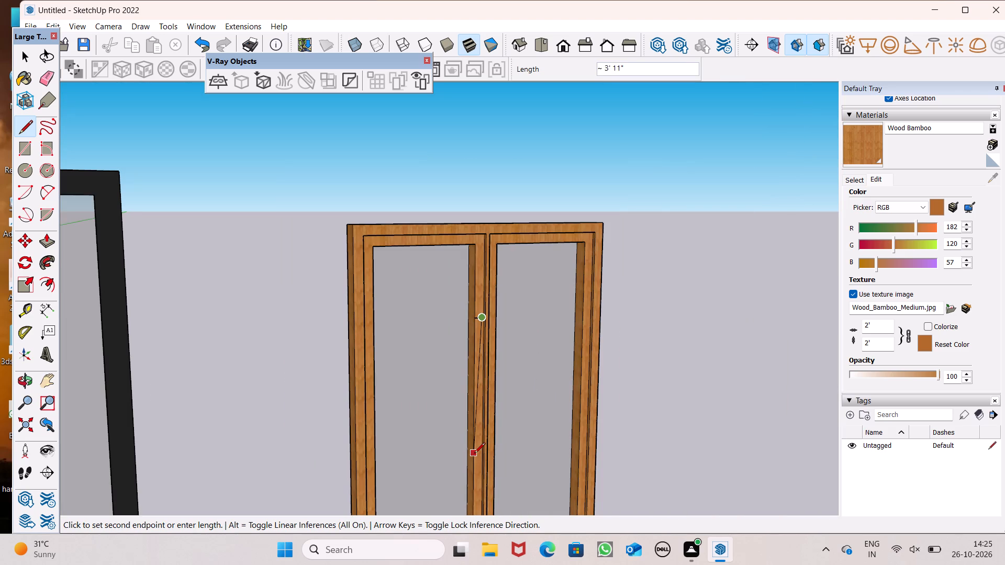
scroll(482, 481, "up", 1)
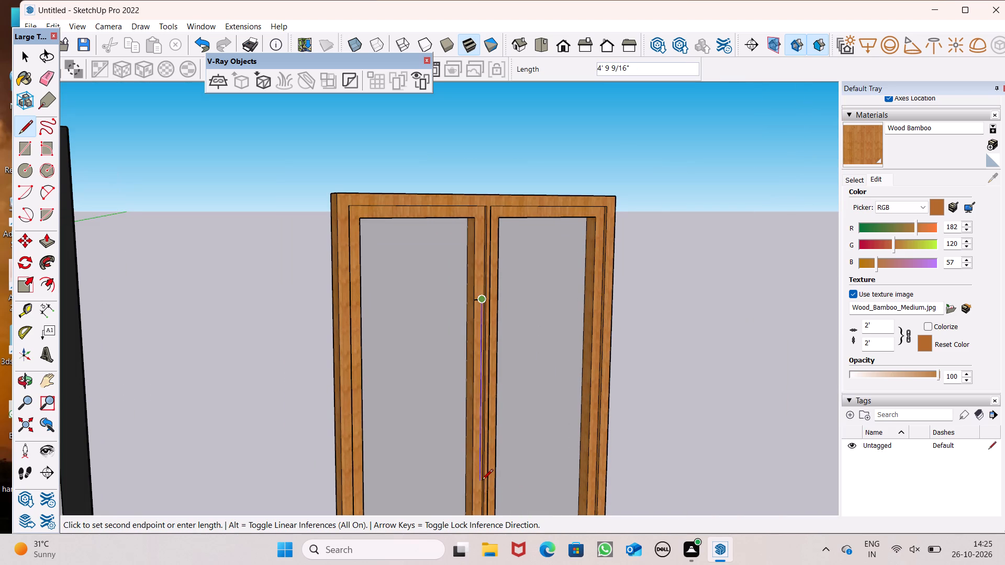
scroll(487, 327, "down", 5)
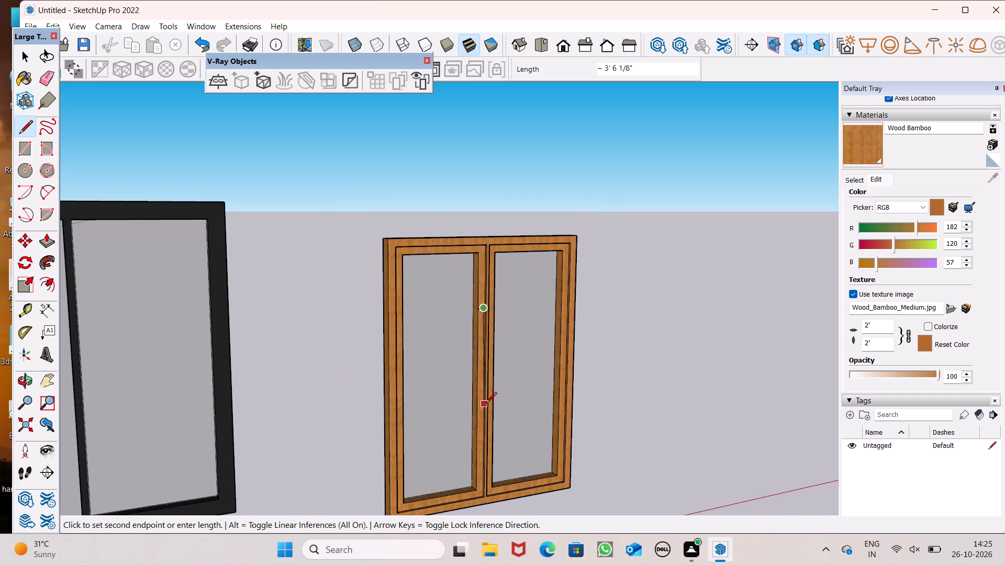
scroll(486, 404, "up", 6)
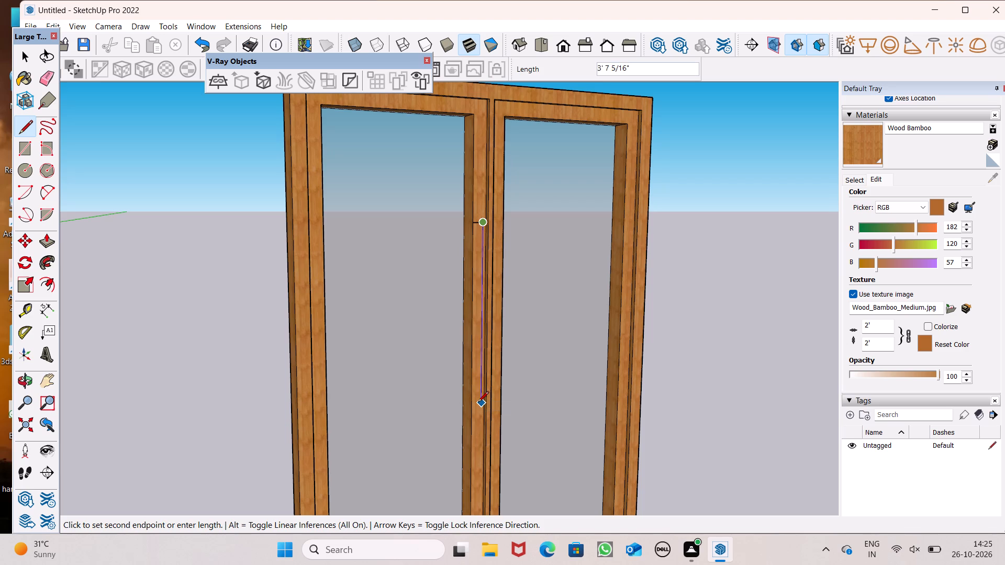
scroll(478, 408, "up", 1)
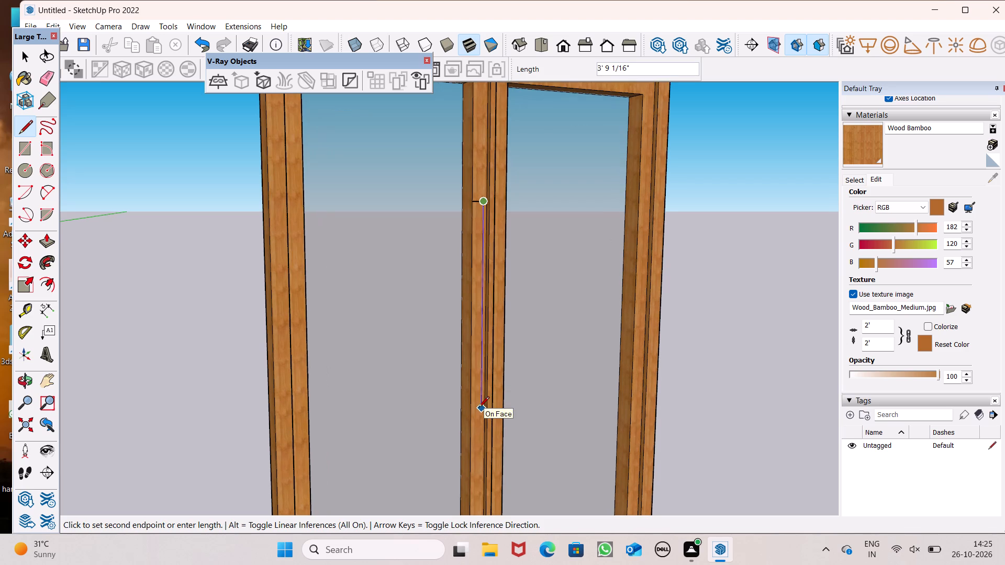
scroll(479, 409, "up", 4)
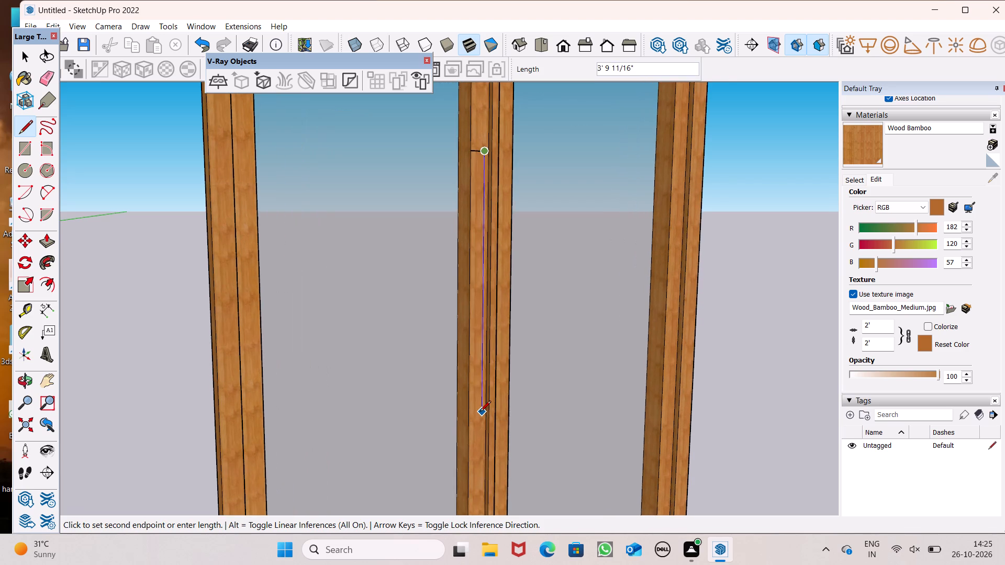
scroll(480, 414, "up", 3)
left_click(483, 414)
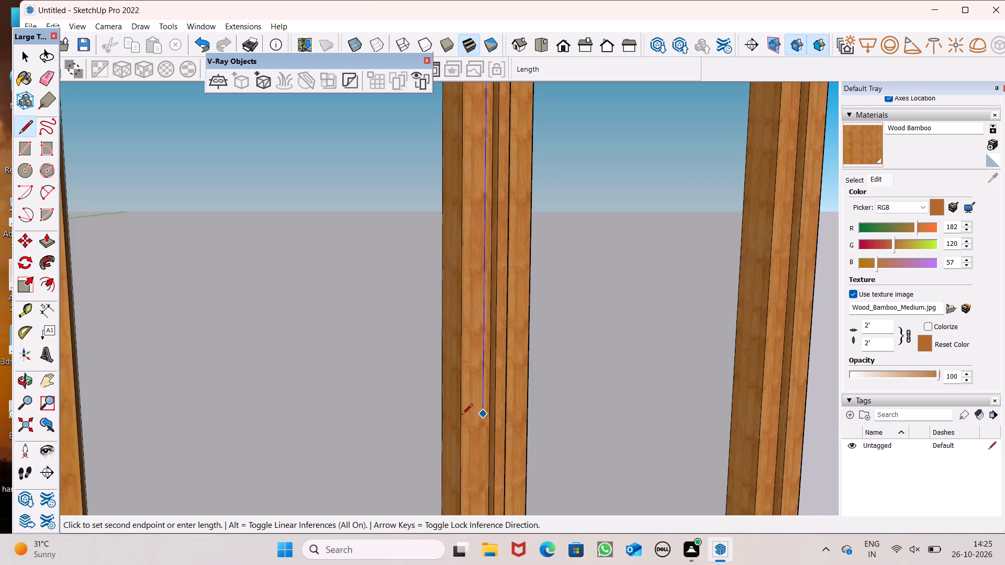
left_click(456, 418)
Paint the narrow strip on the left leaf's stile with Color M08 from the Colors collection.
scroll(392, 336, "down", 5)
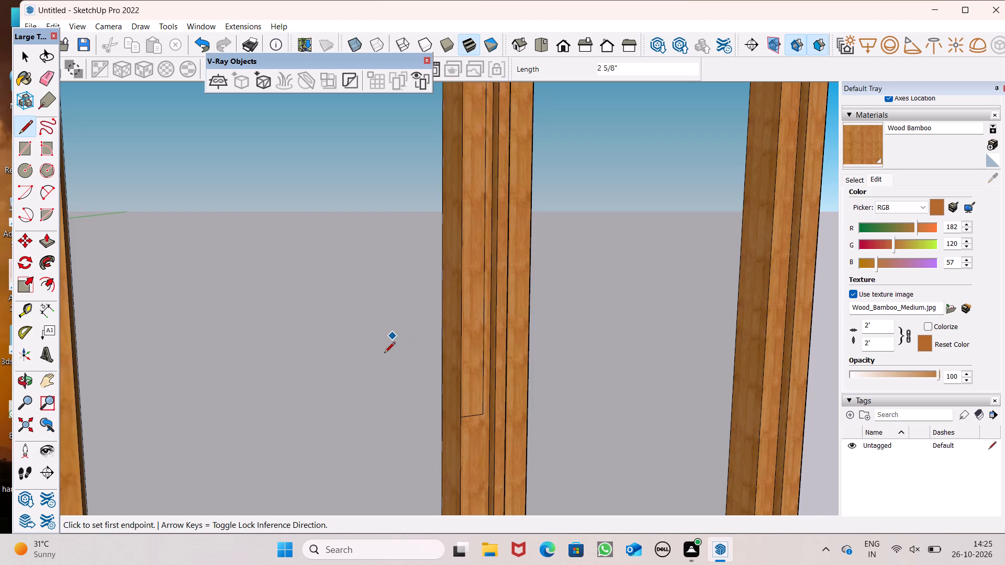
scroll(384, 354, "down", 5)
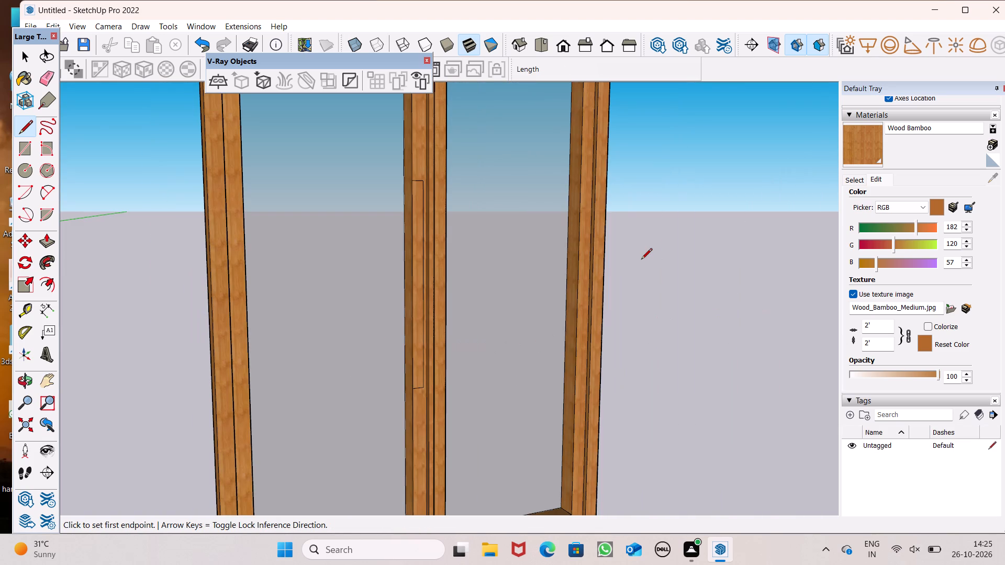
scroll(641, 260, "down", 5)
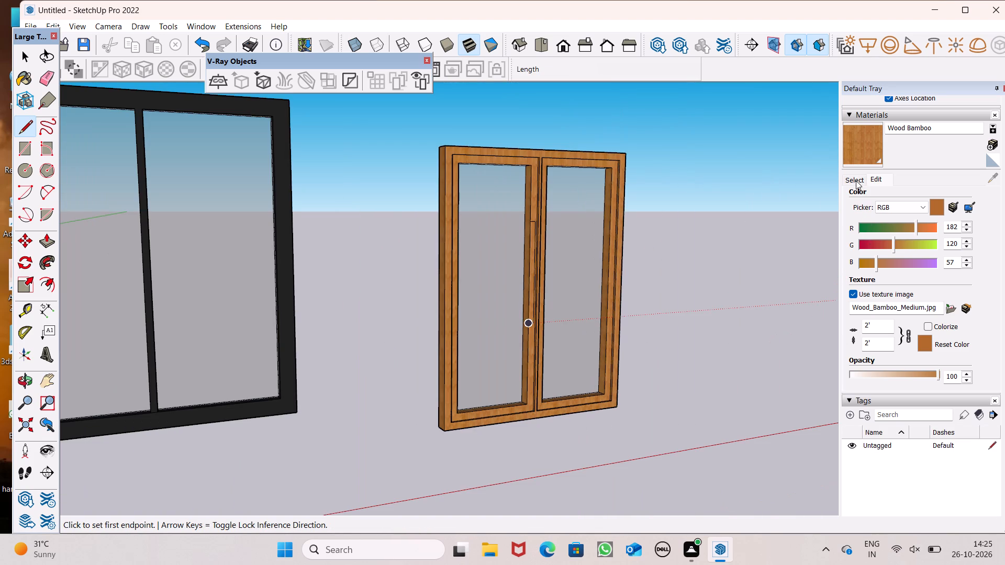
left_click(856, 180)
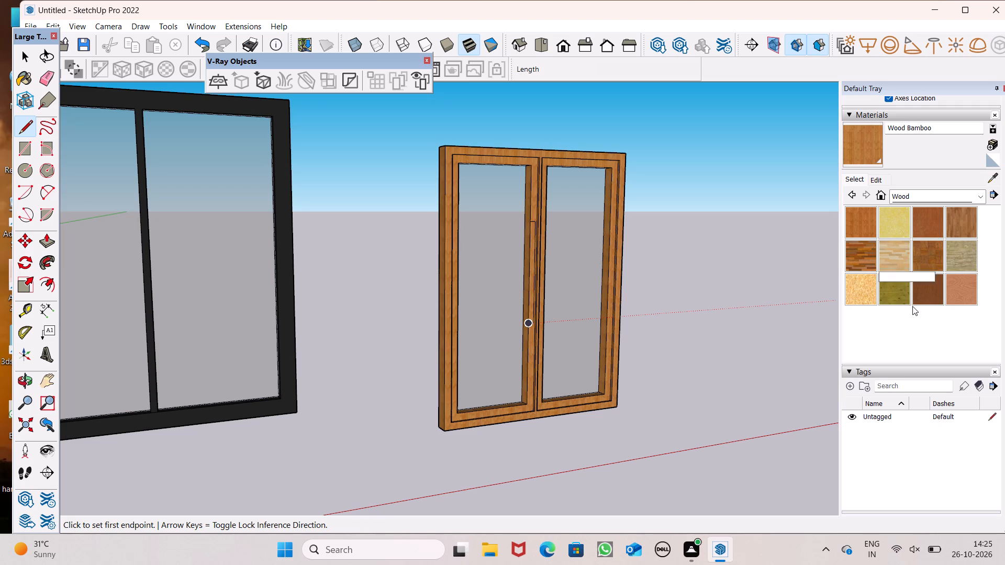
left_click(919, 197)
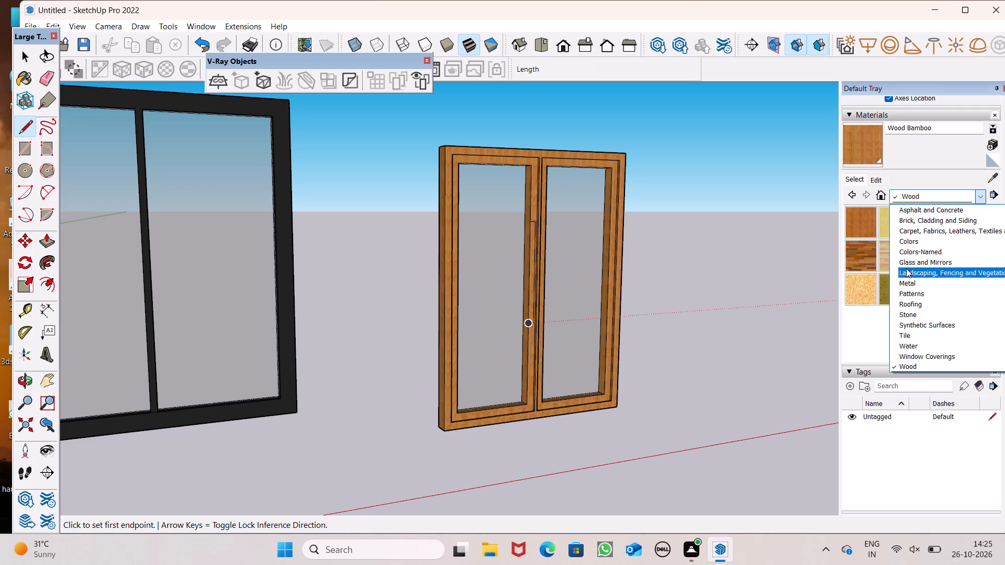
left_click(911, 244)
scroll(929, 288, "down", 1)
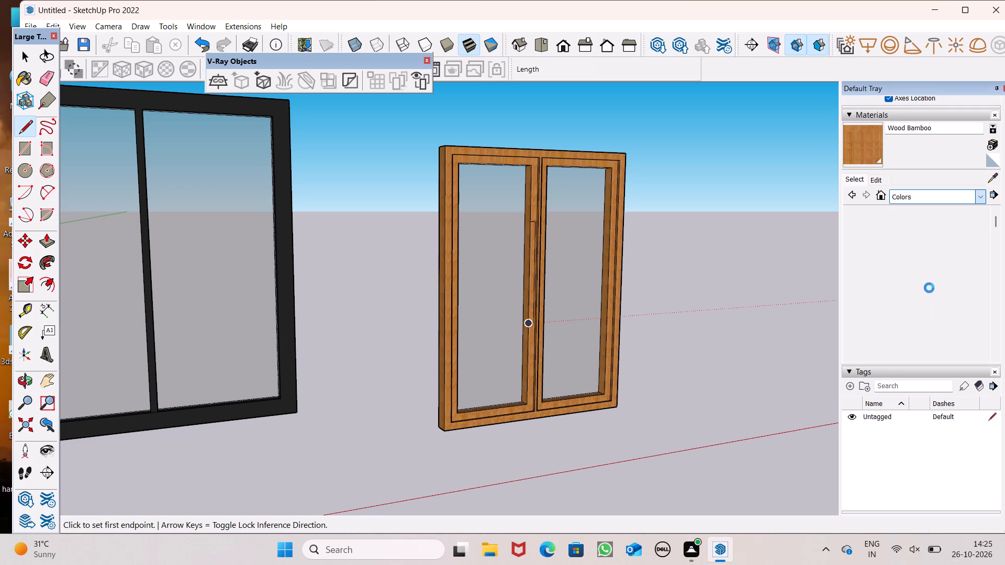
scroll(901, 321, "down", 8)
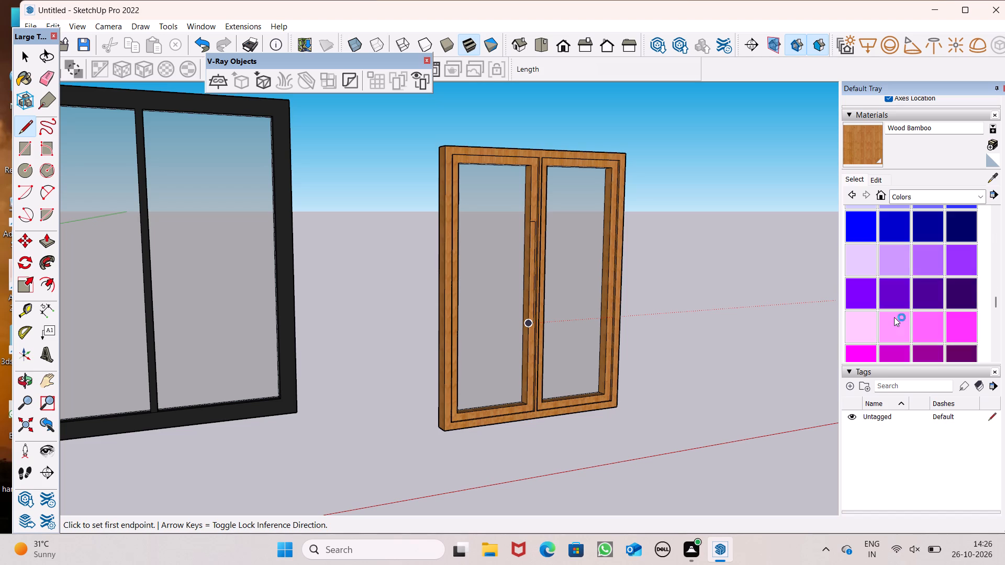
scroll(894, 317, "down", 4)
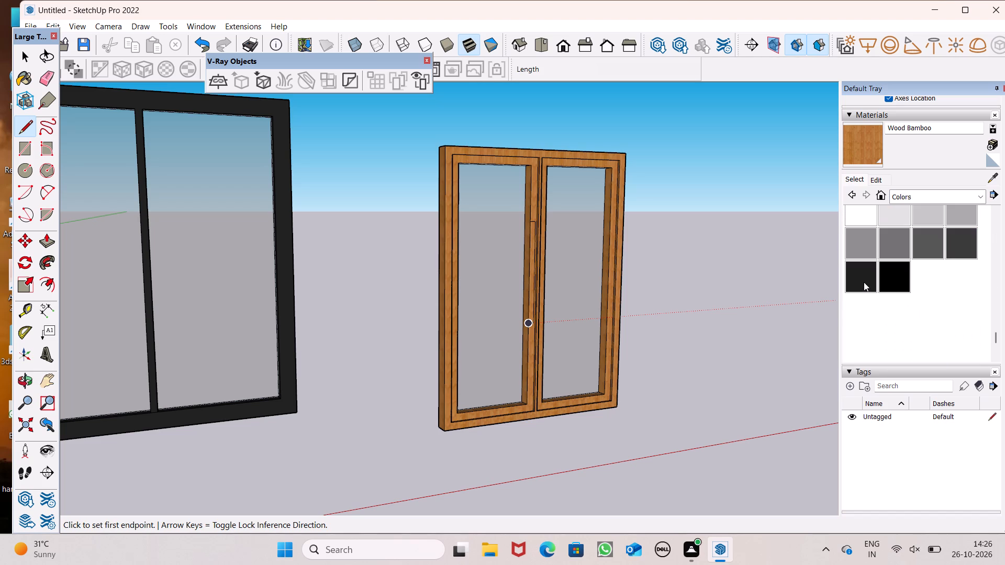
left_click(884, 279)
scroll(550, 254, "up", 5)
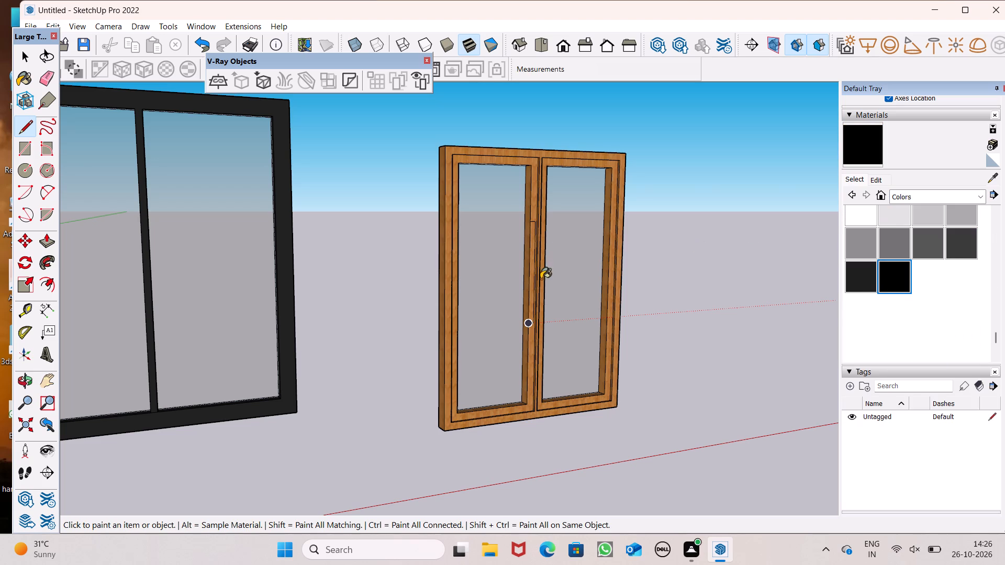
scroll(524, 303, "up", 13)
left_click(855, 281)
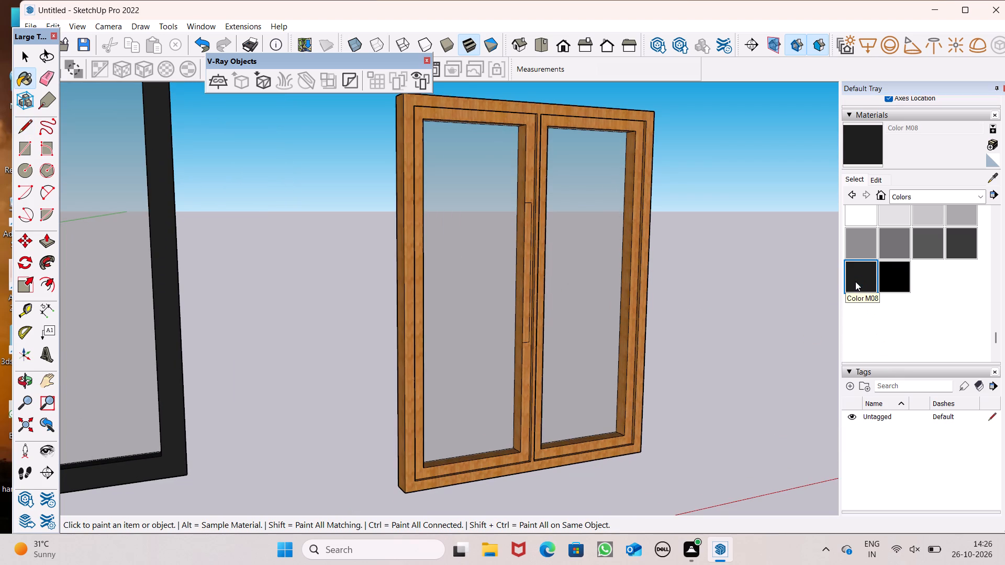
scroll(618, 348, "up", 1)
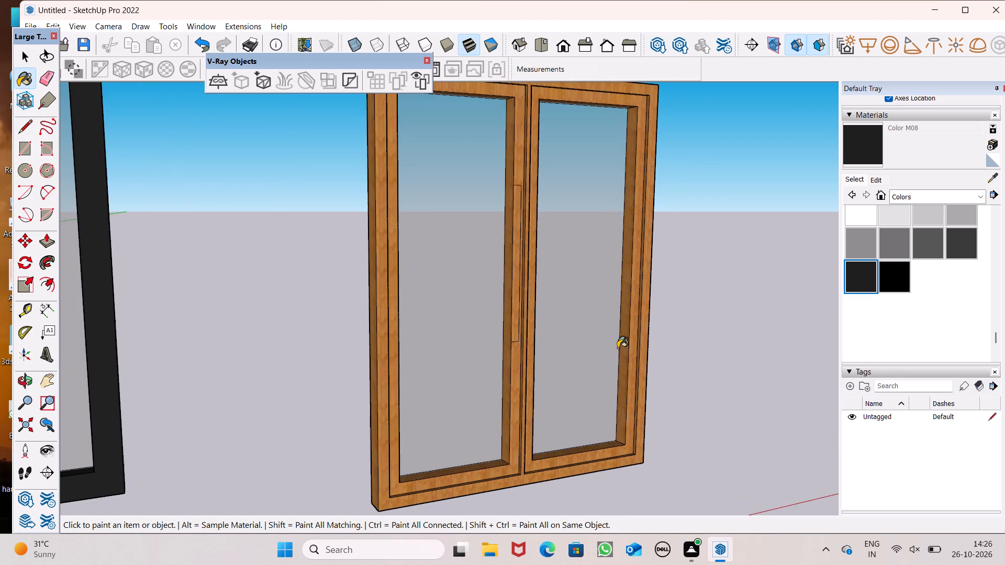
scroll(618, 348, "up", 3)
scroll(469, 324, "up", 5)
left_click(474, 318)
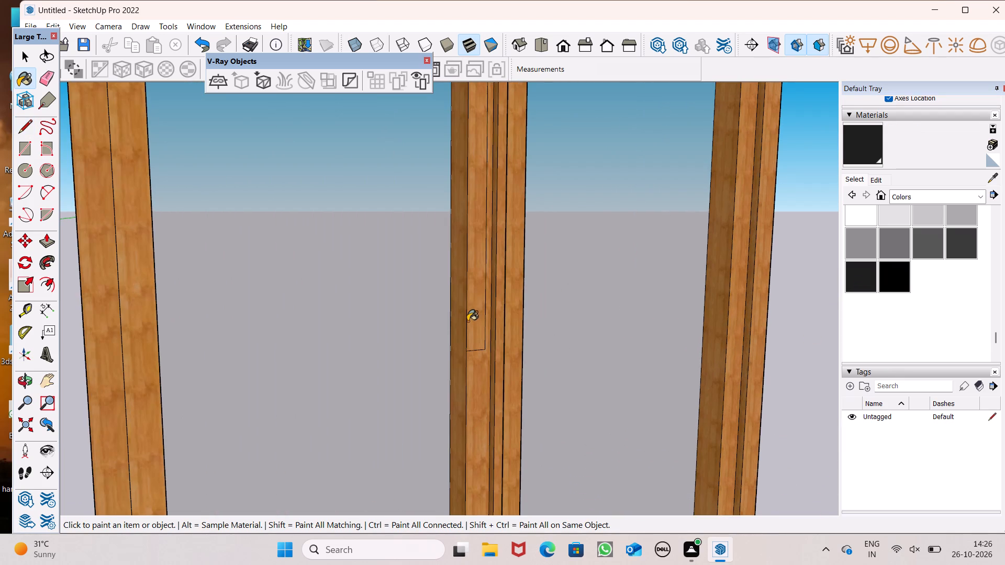
Repaint the strip on the left leaf's stile with the black Color M09 from the Colors collection.
scroll(467, 321, "down", 6)
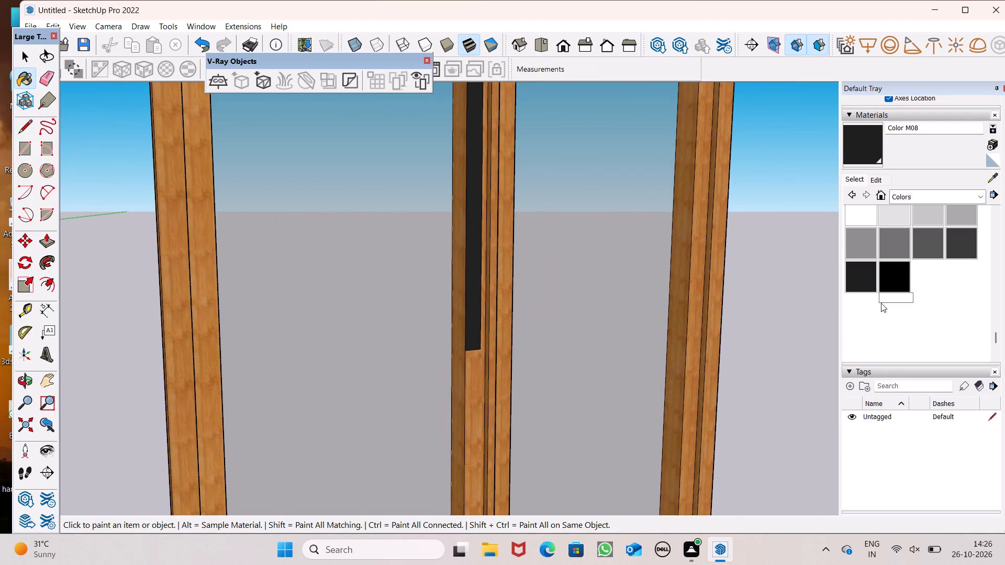
left_click_drag(891, 269, 885, 272)
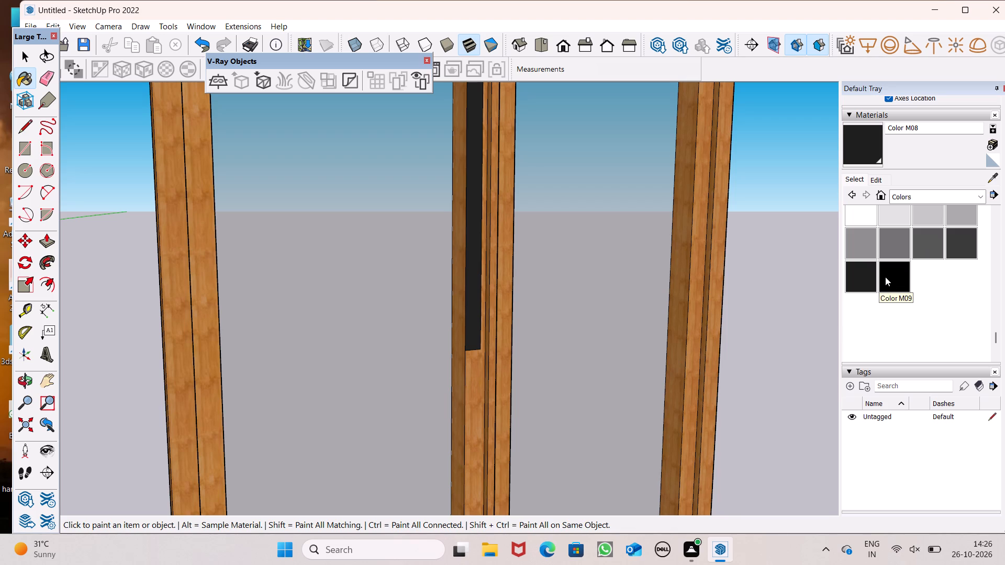
left_click(885, 277)
scroll(966, 251, "up", 1)
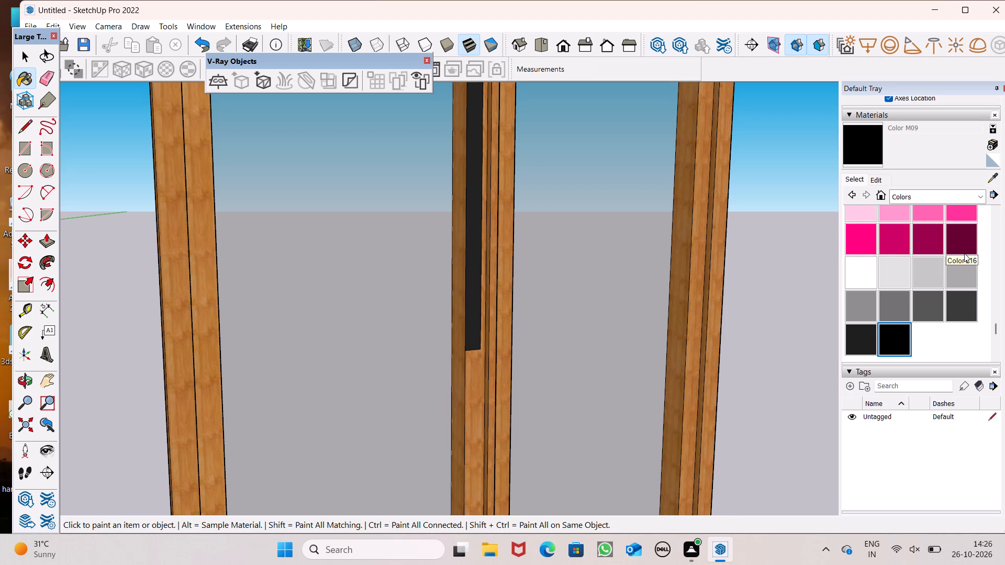
scroll(481, 292, "up", 3)
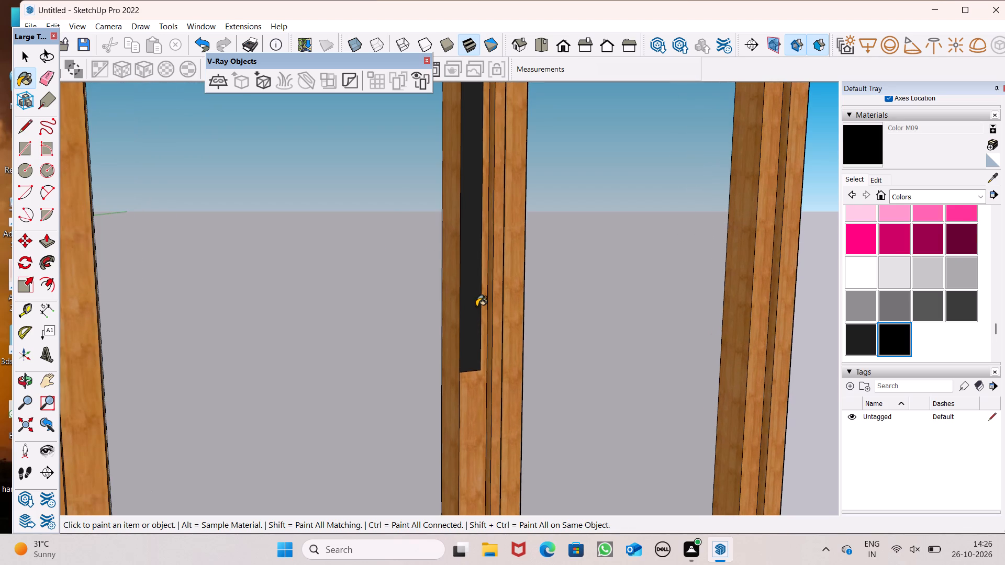
left_click(476, 309)
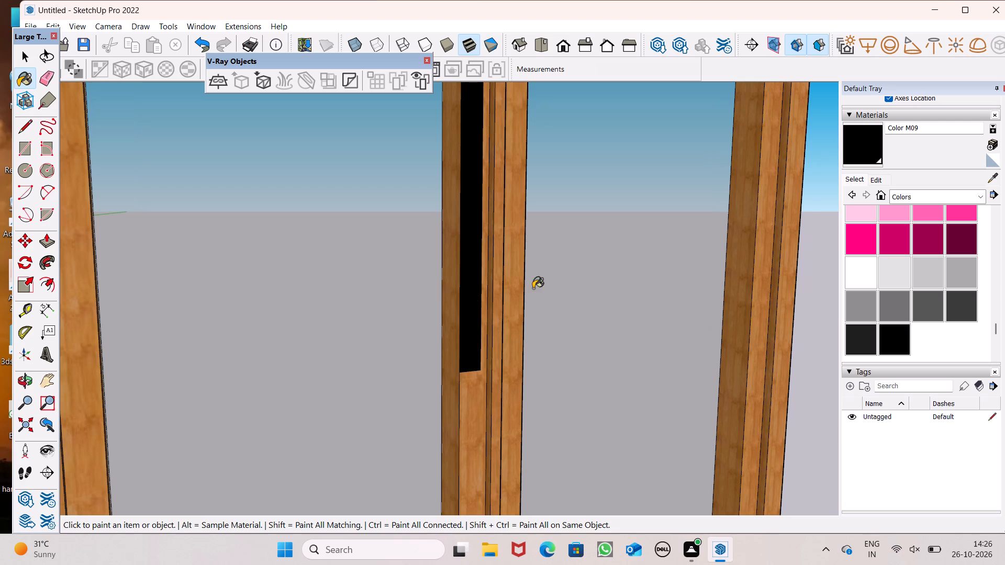
key("space")
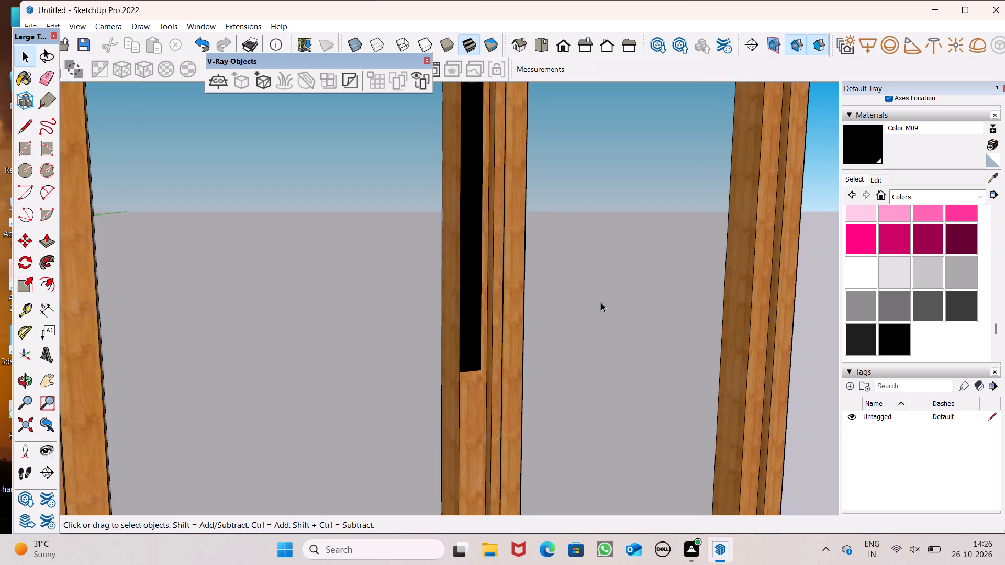
Push/Pull the black strip outward from the left leaf's stile by about 1 3/16".
scroll(572, 232, "down", 13)
middle_click_drag(544, 312, 476, 337)
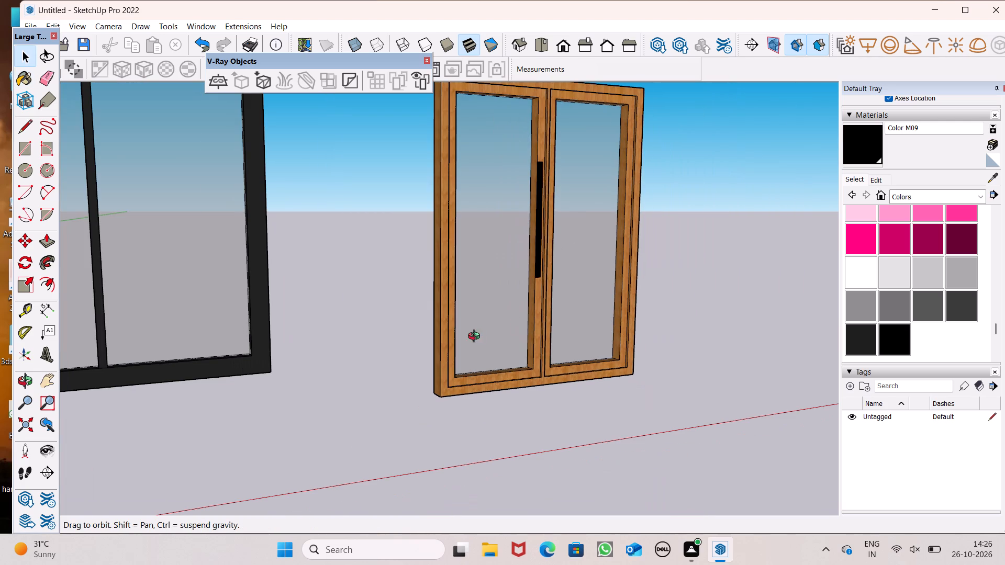
middle_click_drag(476, 337, 463, 343)
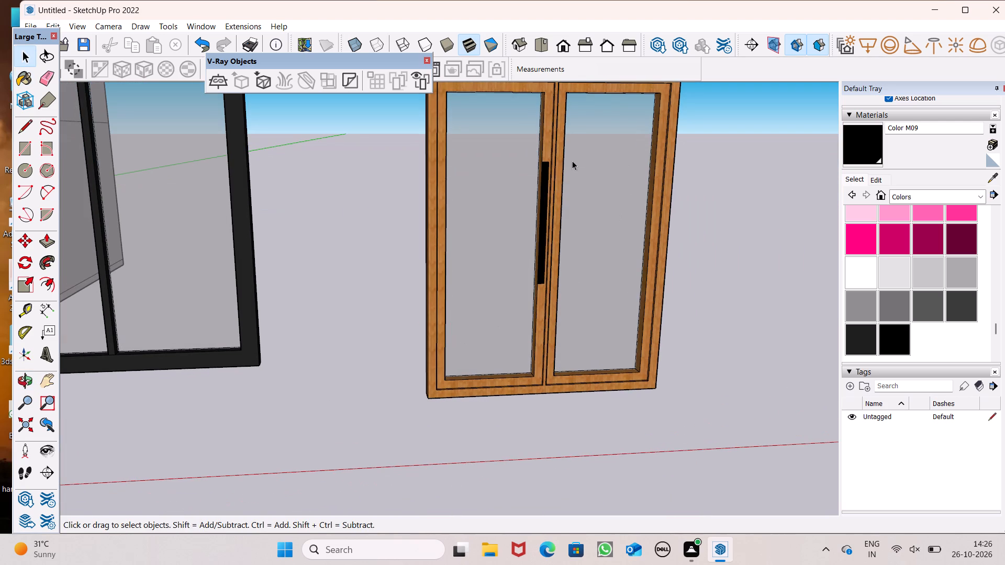
left_click(46, 241)
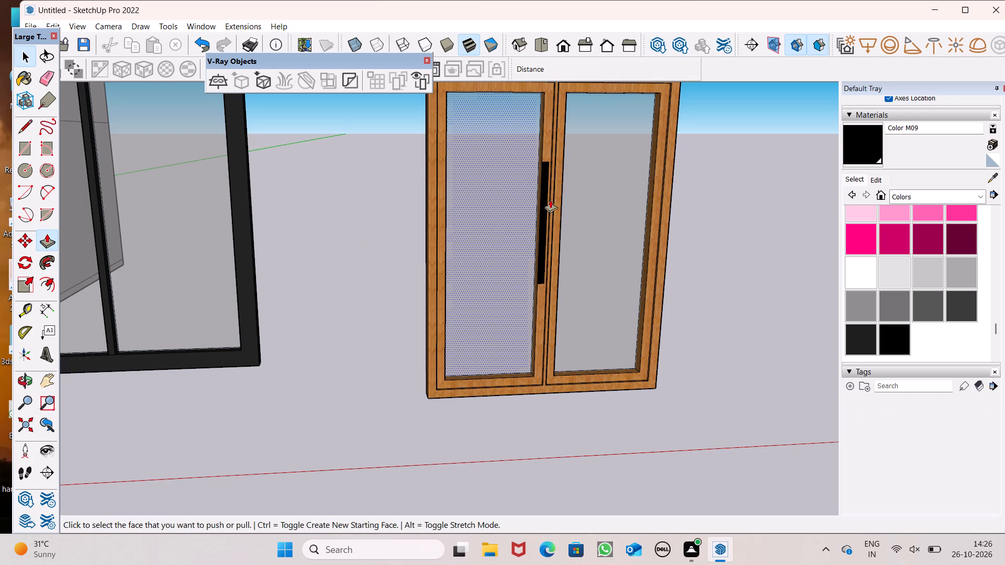
scroll(570, 186, "up", 6)
middle_click_drag(554, 170, 555, 381)
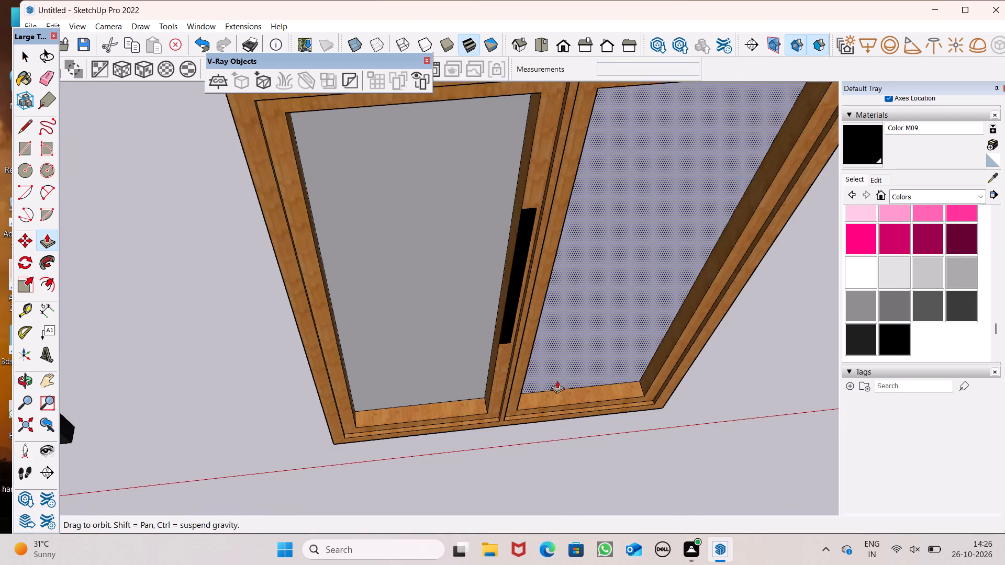
scroll(530, 266, "up", 7)
scroll(530, 193, "up", 5)
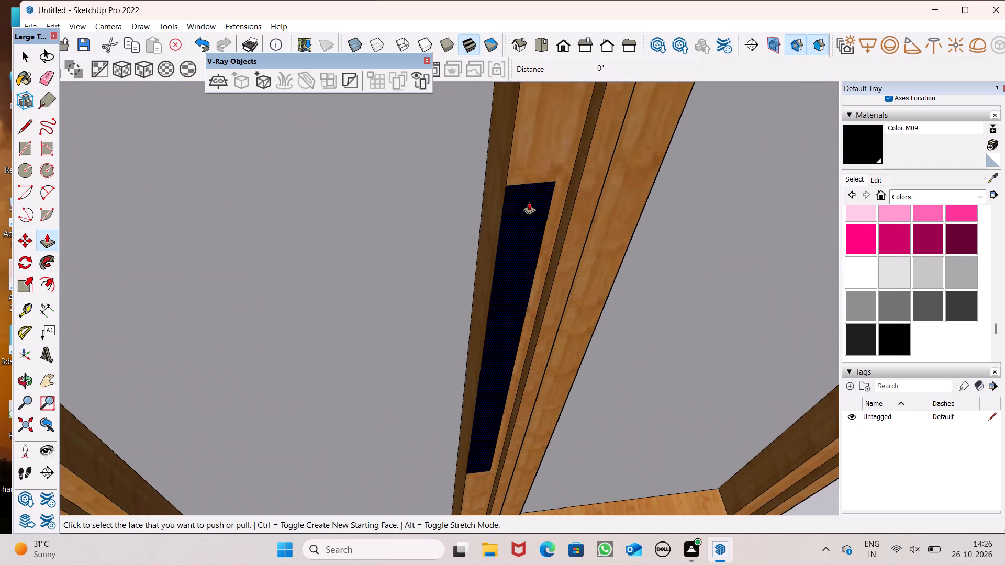
left_click_drag(529, 202, 533, 217)
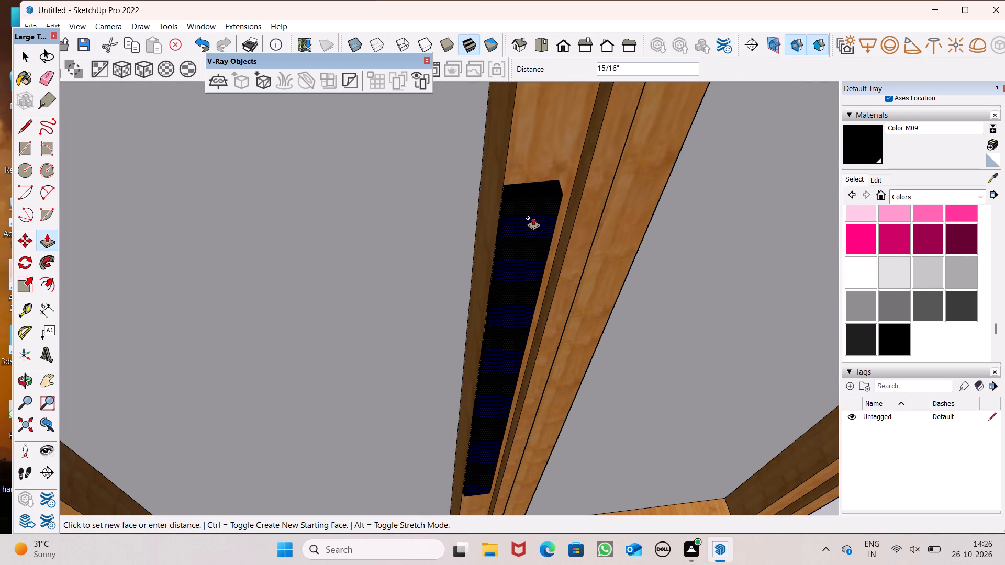
left_click_drag(533, 217, 534, 220)
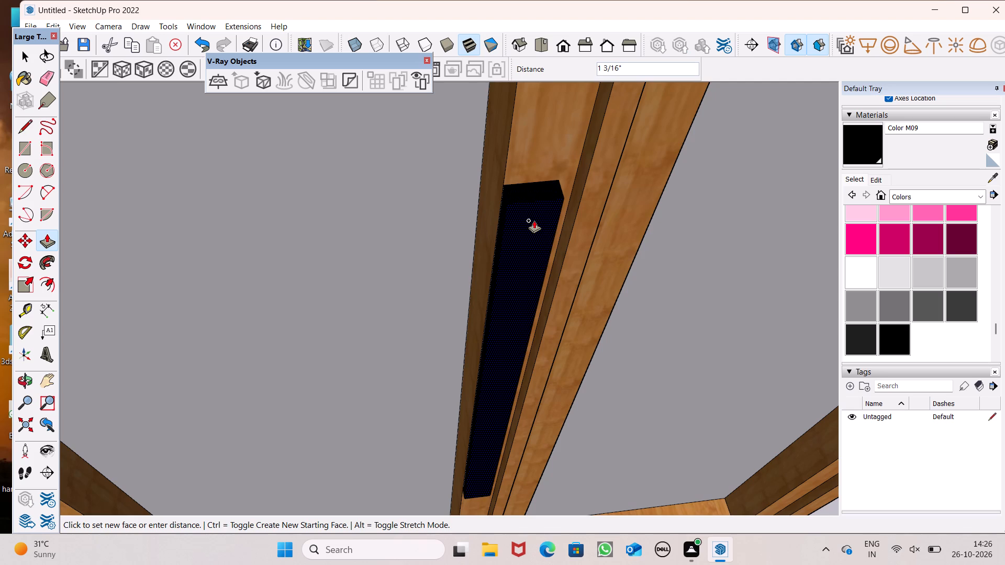
left_click_drag(534, 220, 526, 223)
scroll(486, 194, "down", 7)
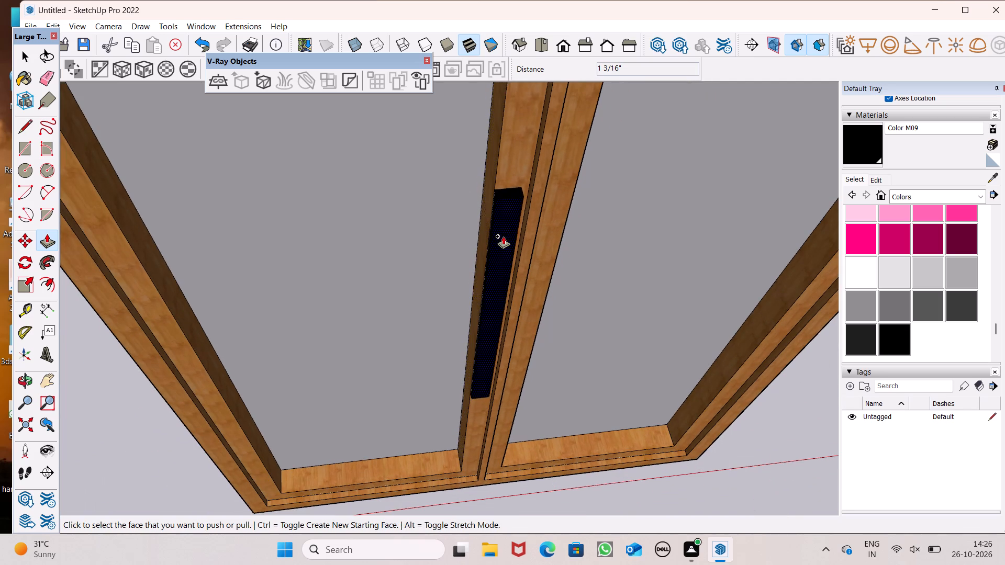
key("space")
Select the whole wooden double-leaf window including its black strip and make it a group.
scroll(307, 242, "down", 10)
middle_click_drag(379, 306, 386, 122)
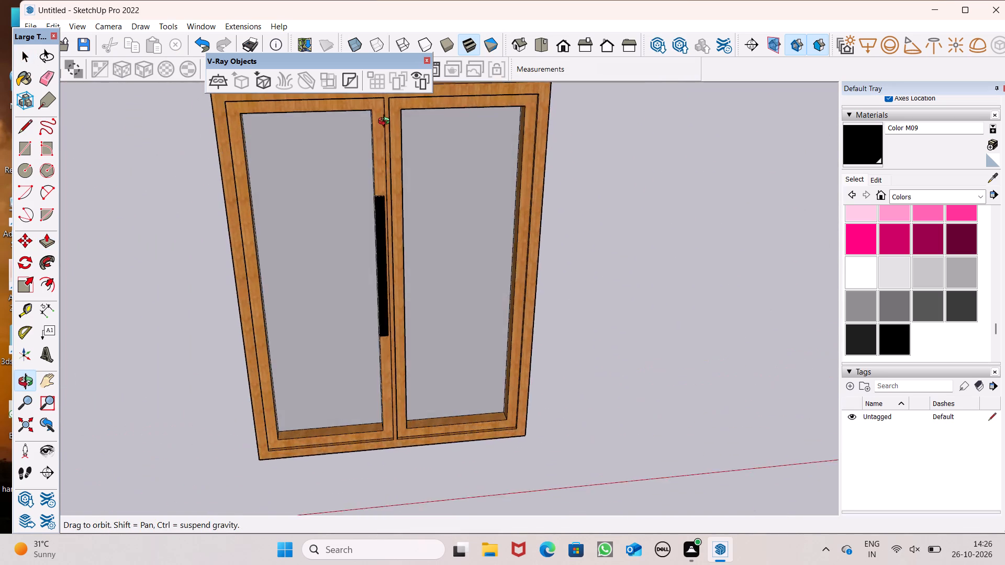
middle_click_drag(386, 122, 386, 120)
scroll(389, 238, "down", 2)
middle_click_drag(409, 298, 384, 228)
scroll(531, 290, "down", 1)
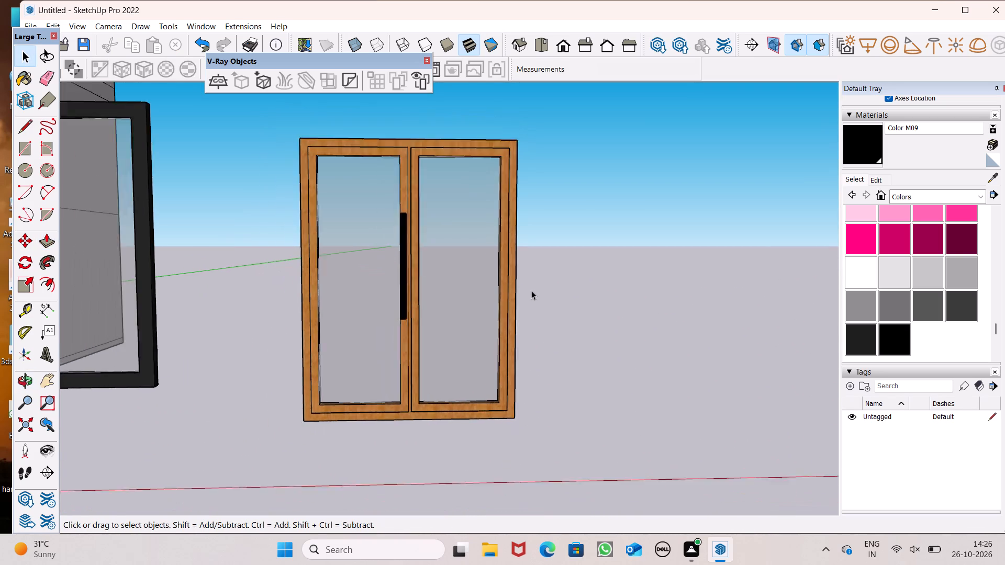
scroll(531, 290, "down", 4)
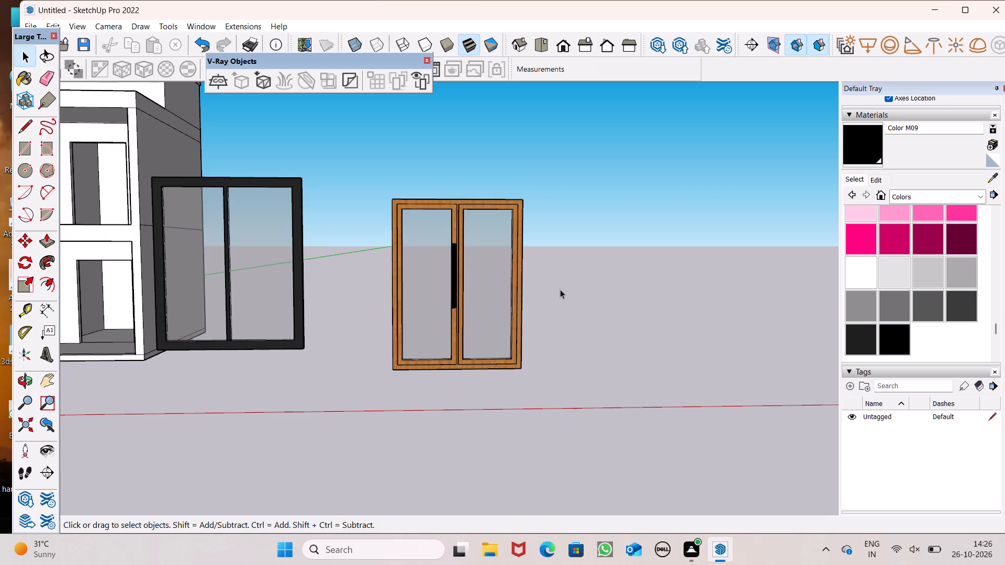
scroll(560, 289, "down", 5)
triple_click(517, 280)
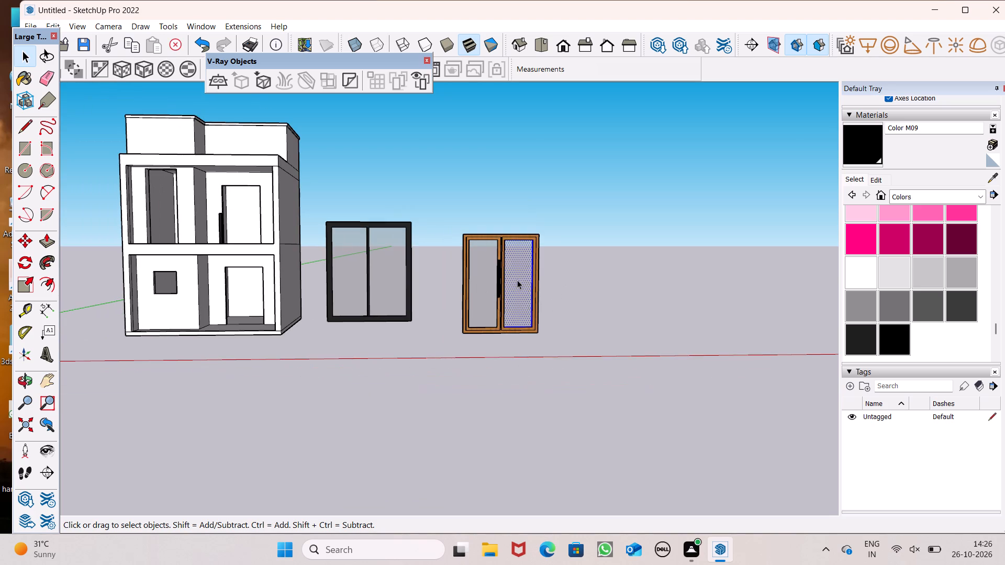
left_click(517, 279)
right_click(517, 279)
left_click(560, 392)
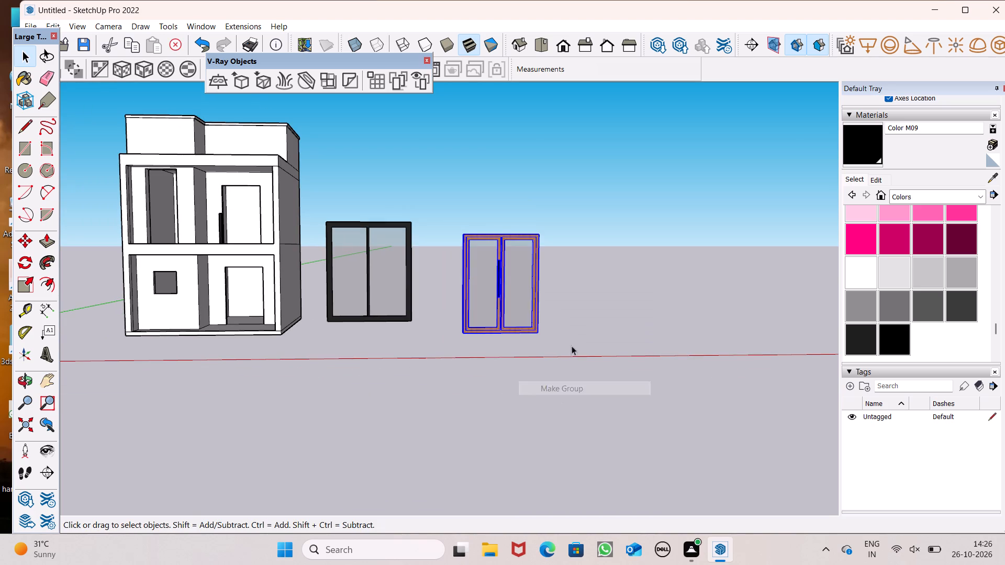
left_click(581, 324)
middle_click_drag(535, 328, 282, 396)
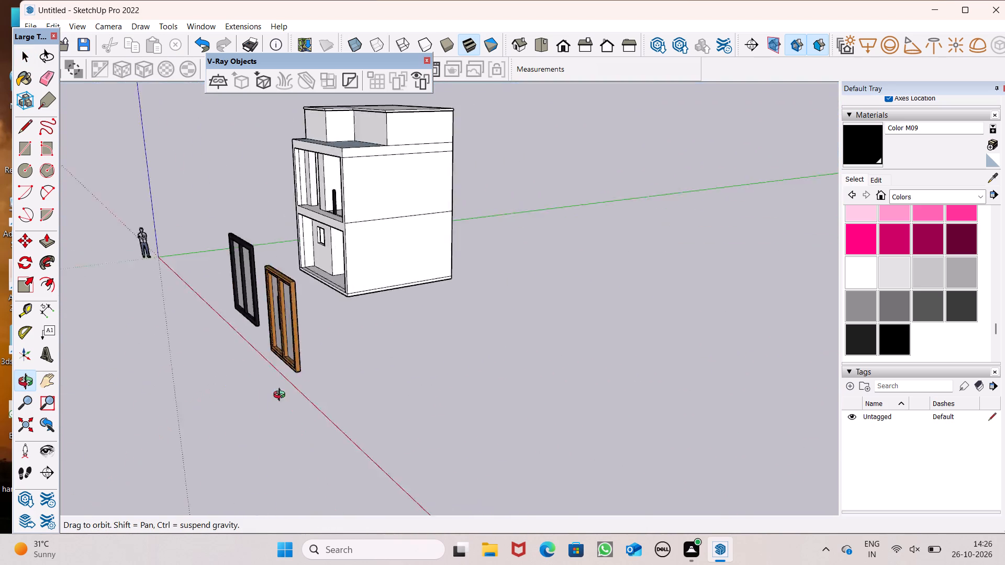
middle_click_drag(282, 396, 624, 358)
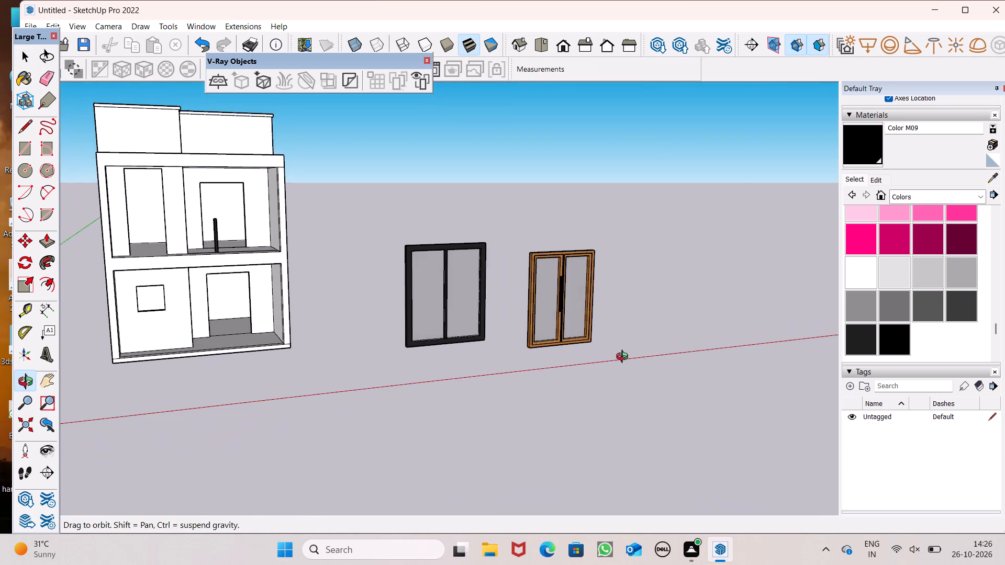
Select all connected geometry of the black-framed double-leaf window and make it a group.
middle_click_drag(624, 358, 622, 357)
triple_click(438, 315)
right_click(438, 315)
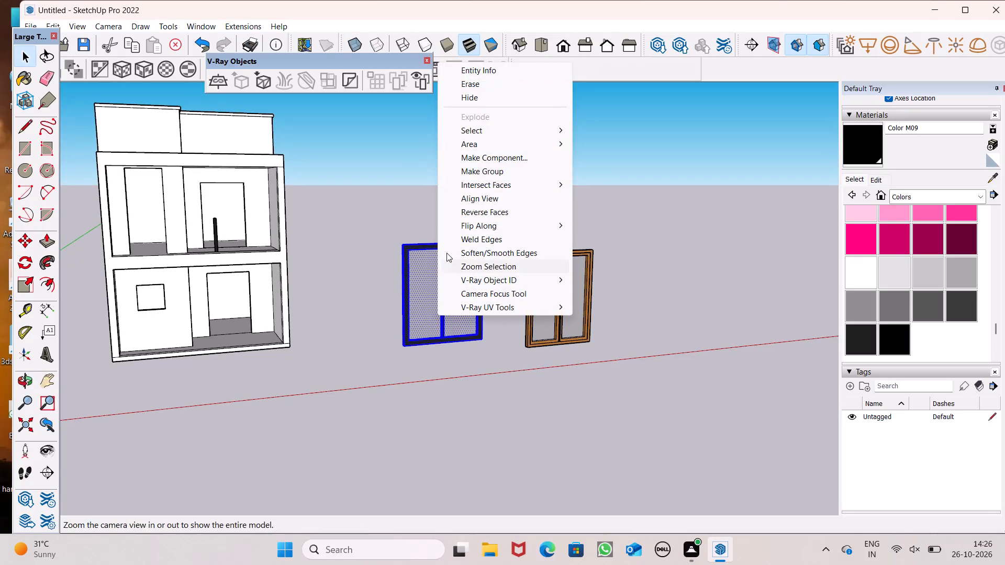
left_click(478, 169)
left_click(456, 372)
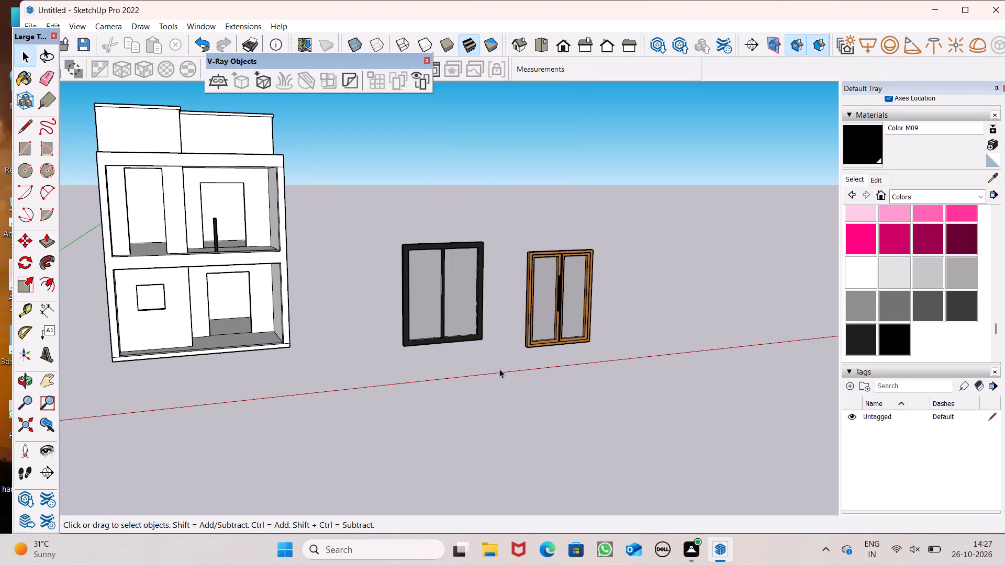
Scale the black-framed window group down uniformly from its upper left corner to a factor of about 0.59.
middle_click_drag(499, 369, 415, 367)
left_click(398, 296)
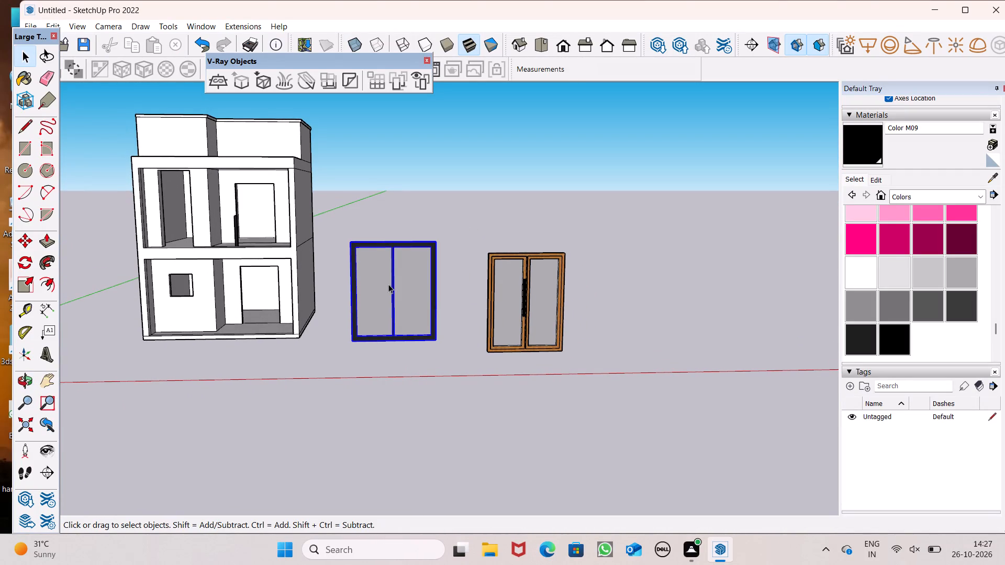
left_click(21, 283)
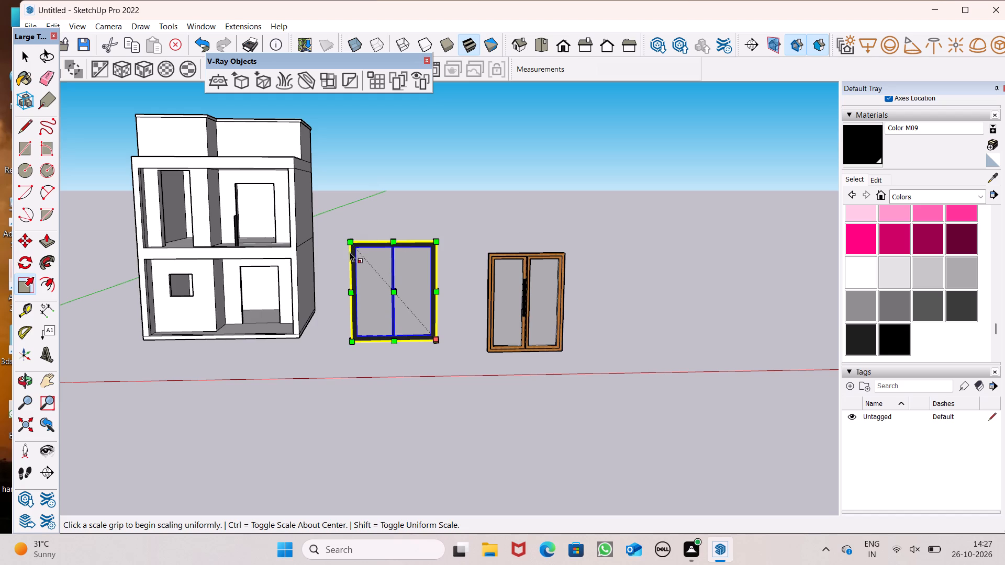
left_click_drag(352, 245, 360, 306)
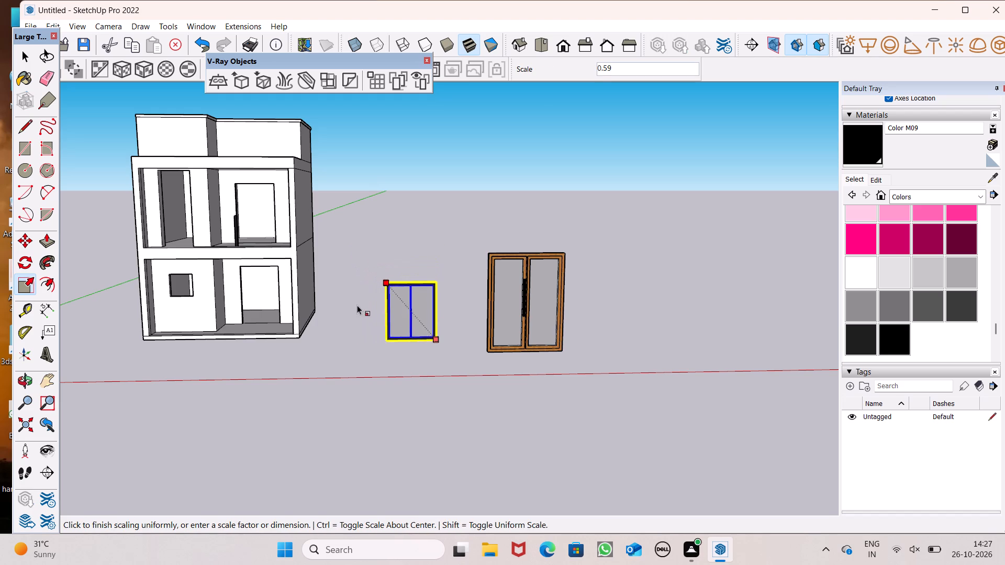
key("space")
Move the black-framed window group by its lower right corner to the lower right corner of the upper floor's right-hand opening.
key("m")
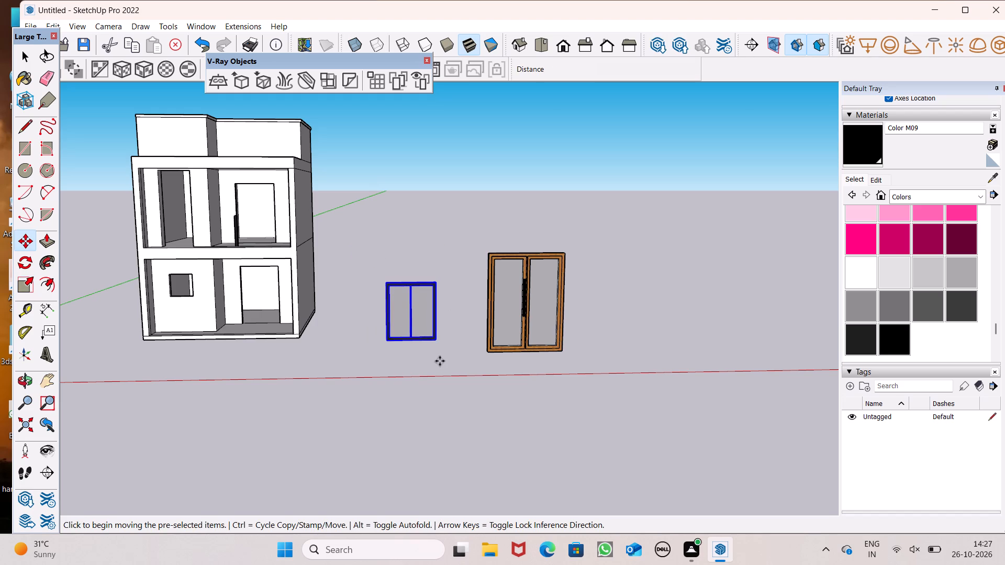
key("Return")
scroll(472, 363, "down", 1)
middle_click_drag(493, 351, 495, 351)
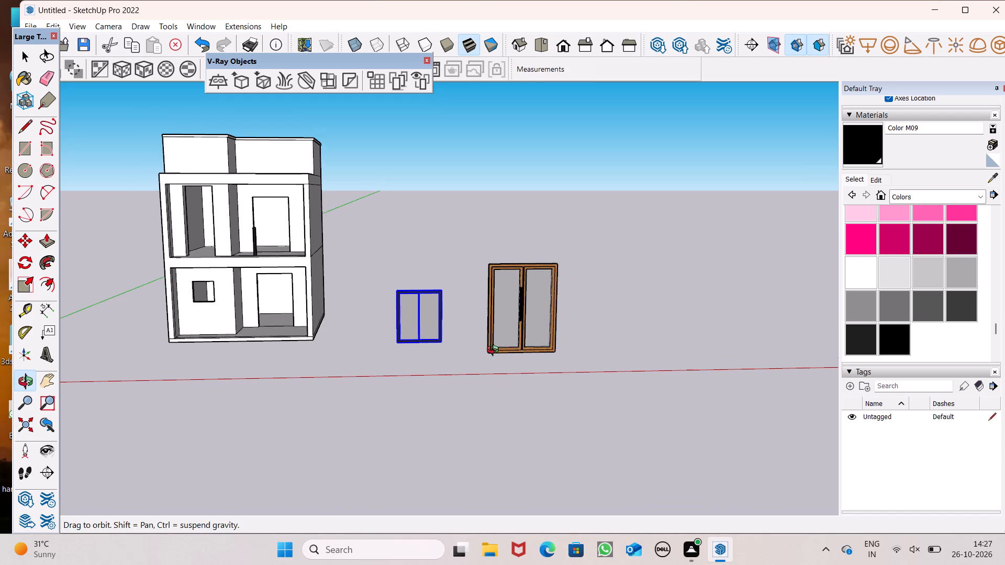
middle_click_drag(495, 351, 557, 361)
scroll(559, 359, "down", 5)
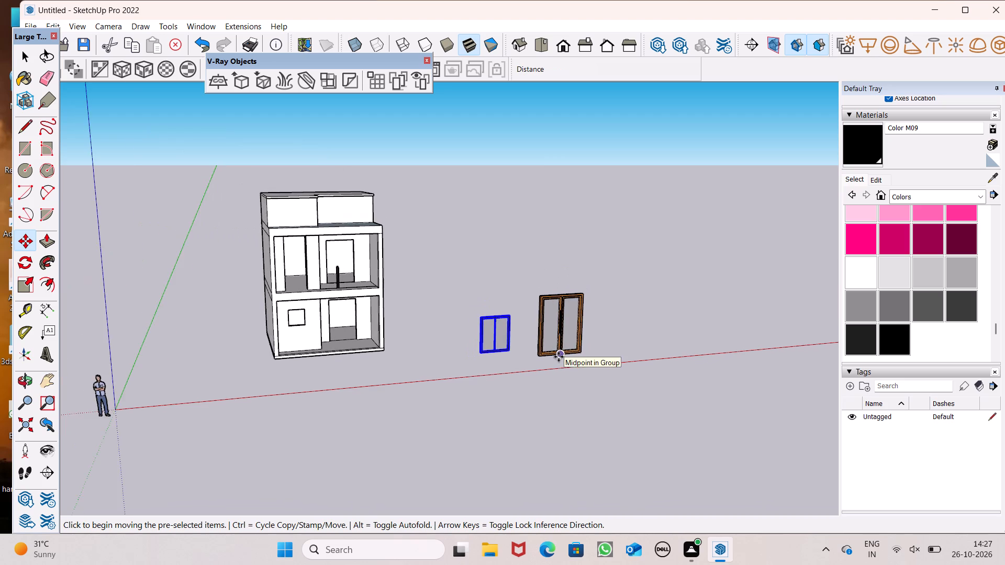
scroll(559, 356, "down", 2)
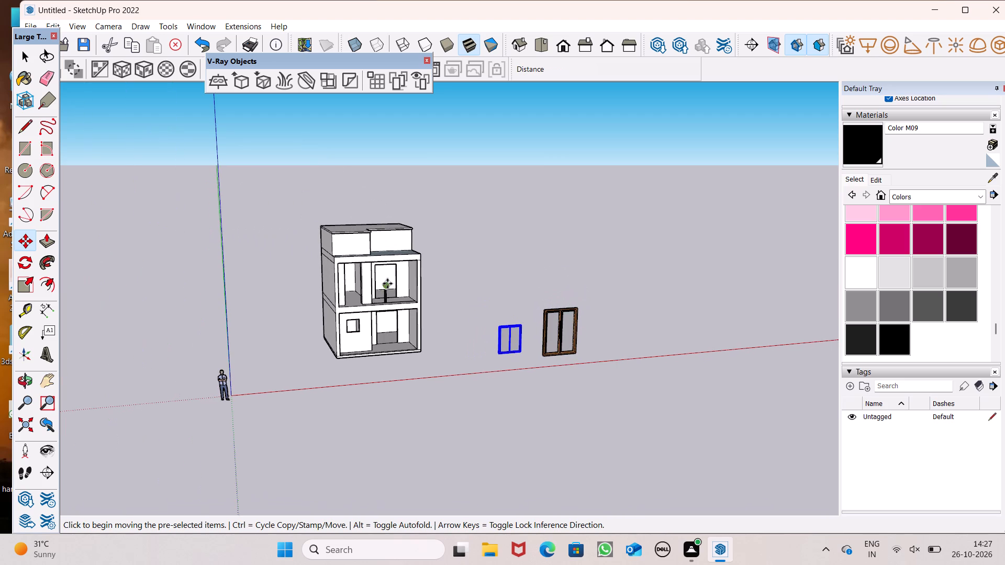
scroll(386, 274, "up", 6)
middle_click_drag(499, 371, 484, 372)
scroll(486, 372, "up", 1)
scroll(505, 307, "down", 2)
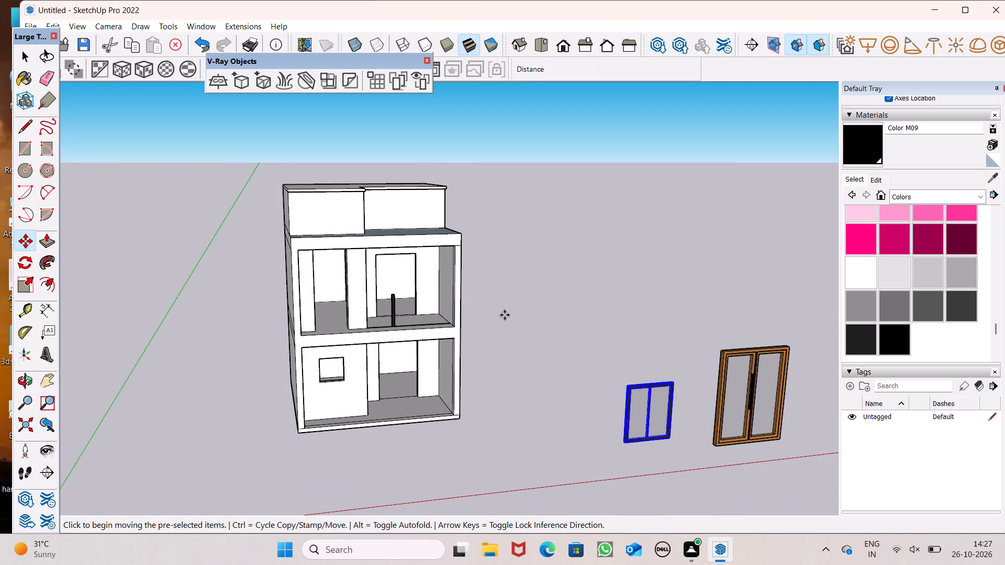
left_click_drag(667, 440, 578, 380)
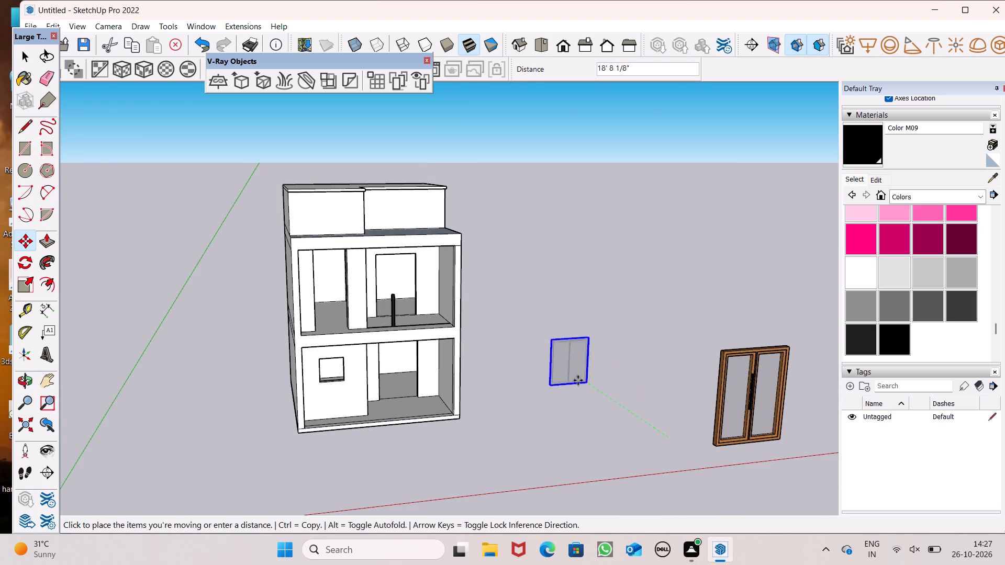
left_click_drag(578, 380, 416, 310)
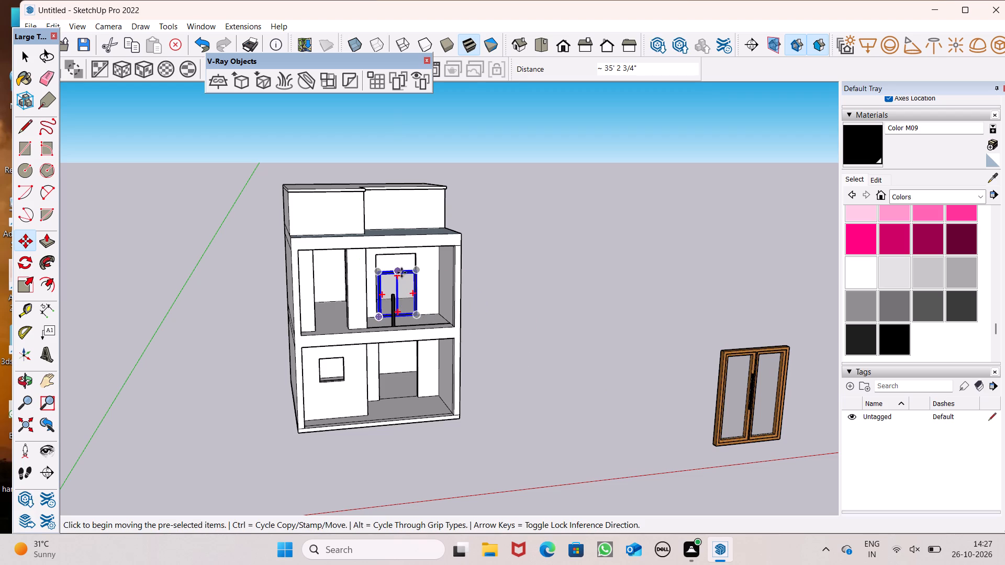
scroll(402, 269, "up", 5)
scroll(402, 264, "down", 1)
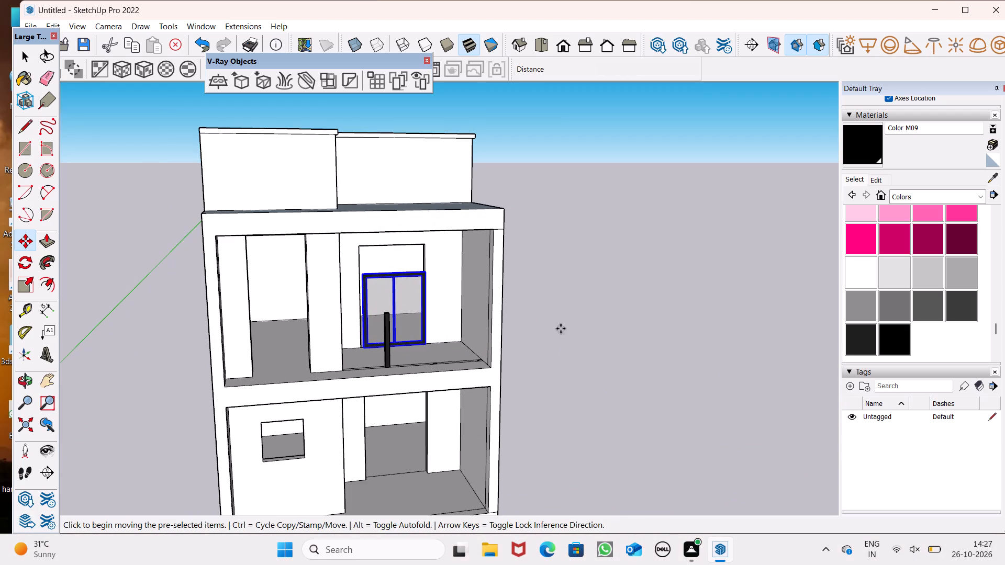
key("space")
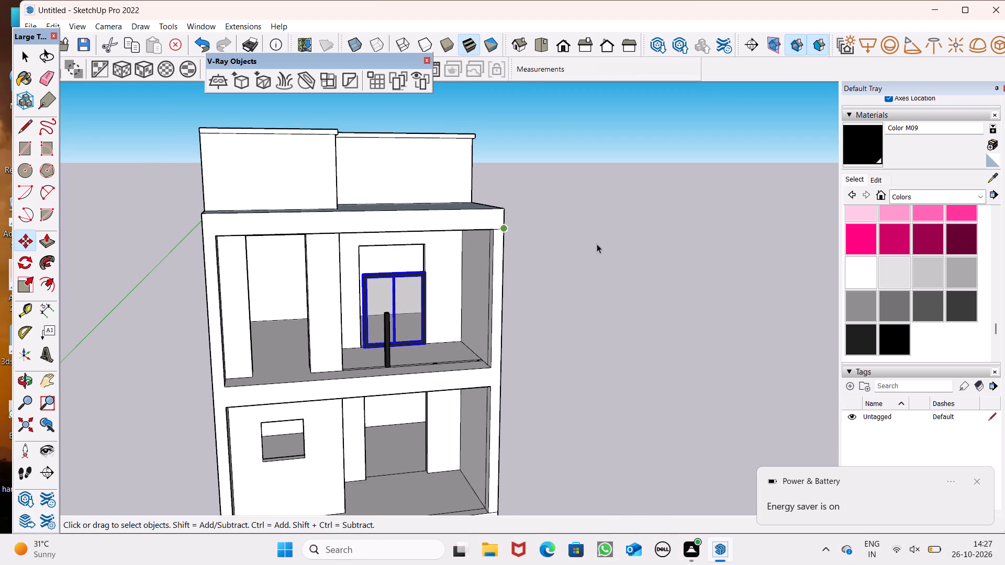
left_click(597, 244)
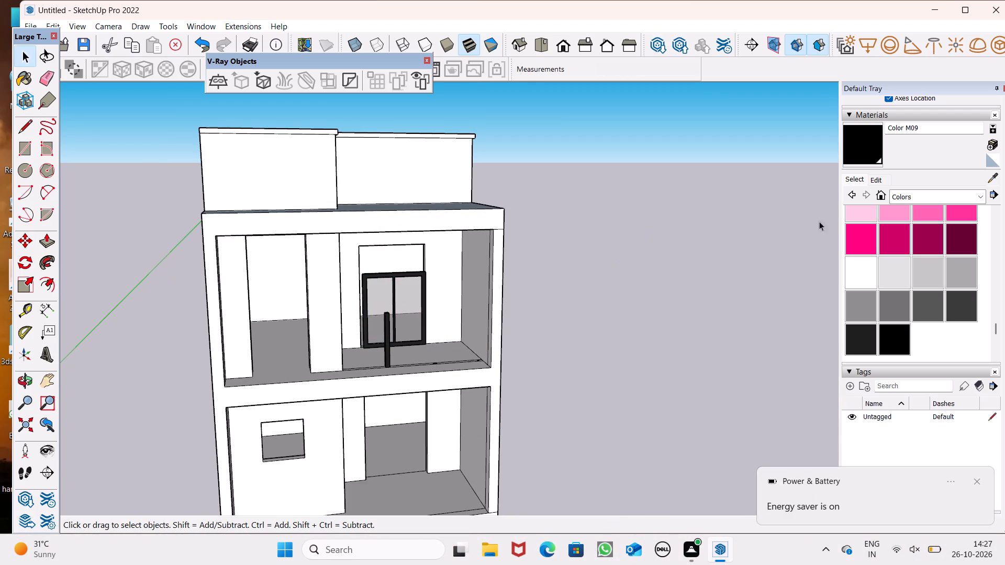
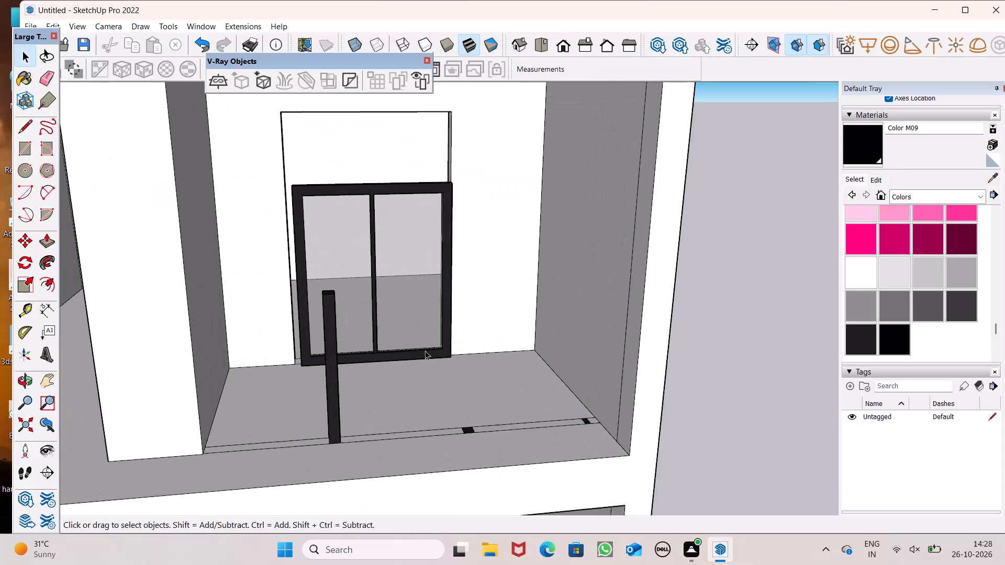
Move the black two-pane frame by its bottom outer corner onto the bottom corner of the upper-floor door opening.
scroll(425, 351, "up", 8)
middle_click_drag(448, 387, 331, 448)
scroll(416, 371, "down", 1)
scroll(417, 369, "up", 3)
left_click(430, 351)
key("m")
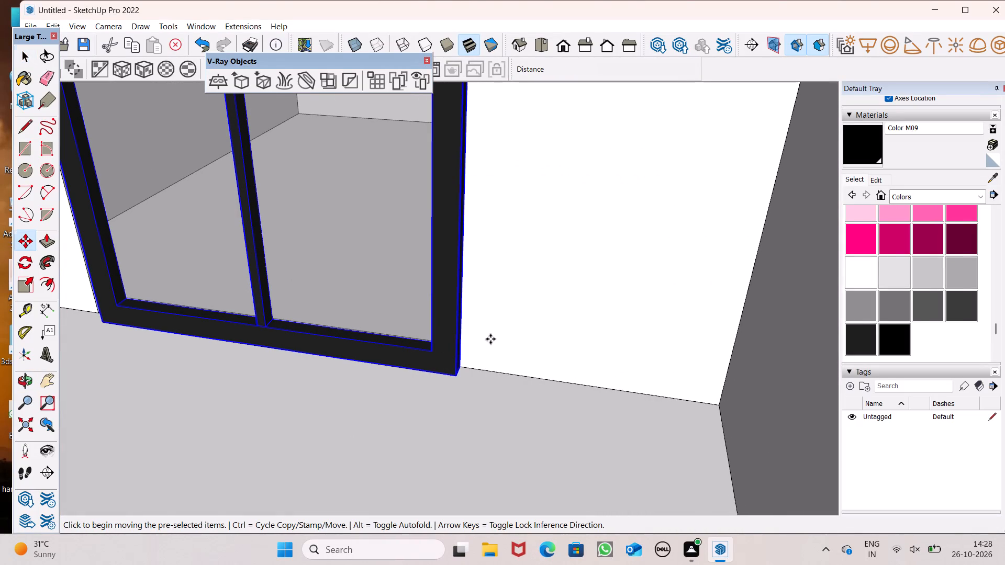
key("Return")
left_click_drag(457, 377, 453, 370)
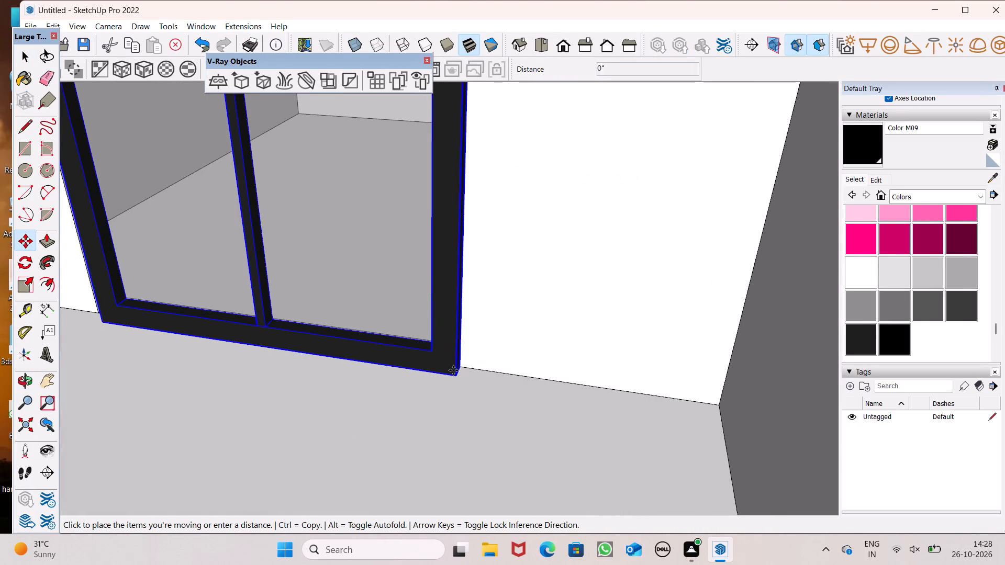
left_click_drag(453, 370, 456, 367)
Scale the black frame's width by about 1.04 so its side reaches the far edge of the upper-floor door opening.
scroll(538, 369, "down", 4)
middle_click_drag(503, 398, 671, 291)
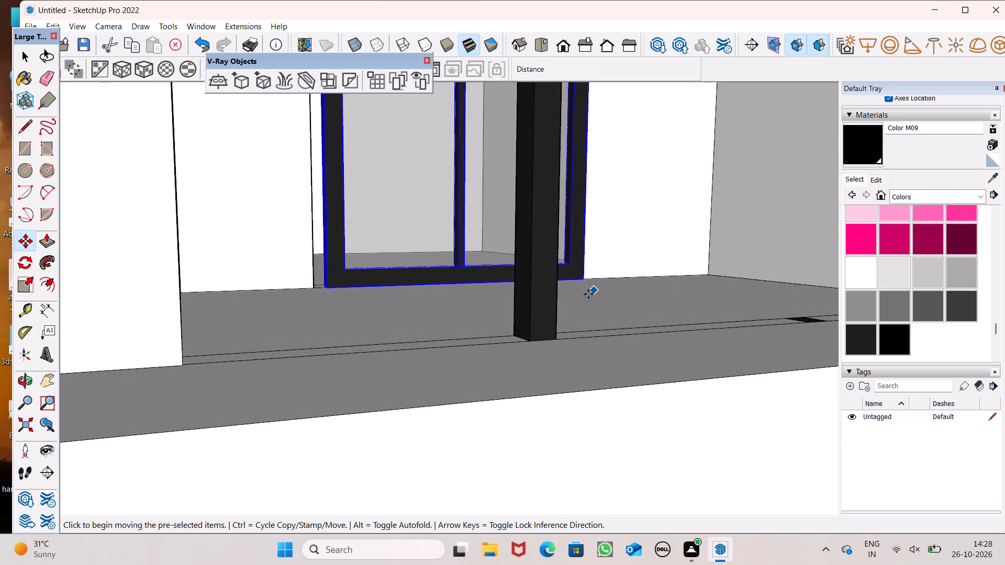
scroll(500, 356, "down", 6)
scroll(448, 374, "down", 4)
scroll(506, 203, "down", 1)
scroll(527, 194, "up", 1)
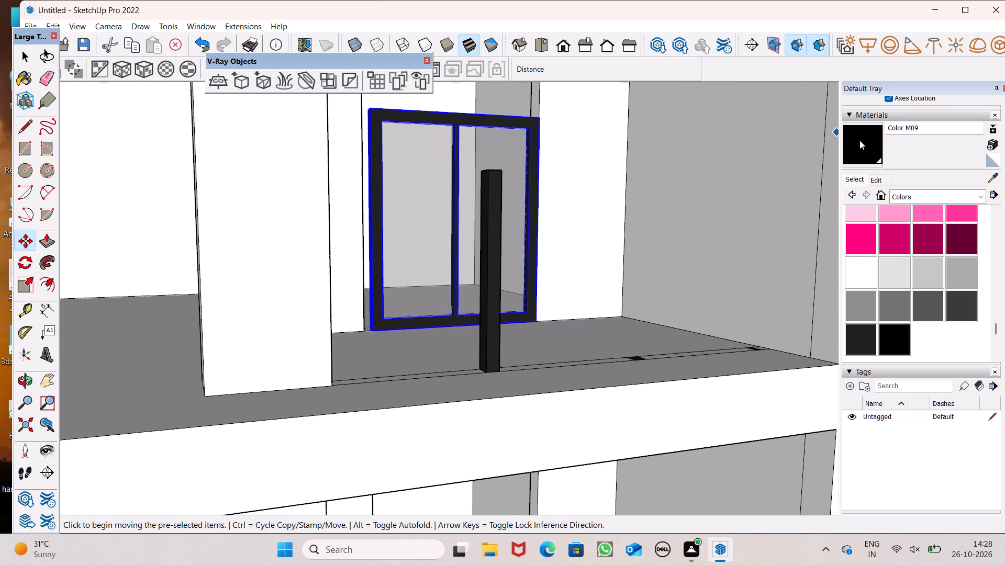
scroll(630, 190, "up", 1)
scroll(619, 201, "down", 10)
middle_click_drag(566, 218, 478, 286)
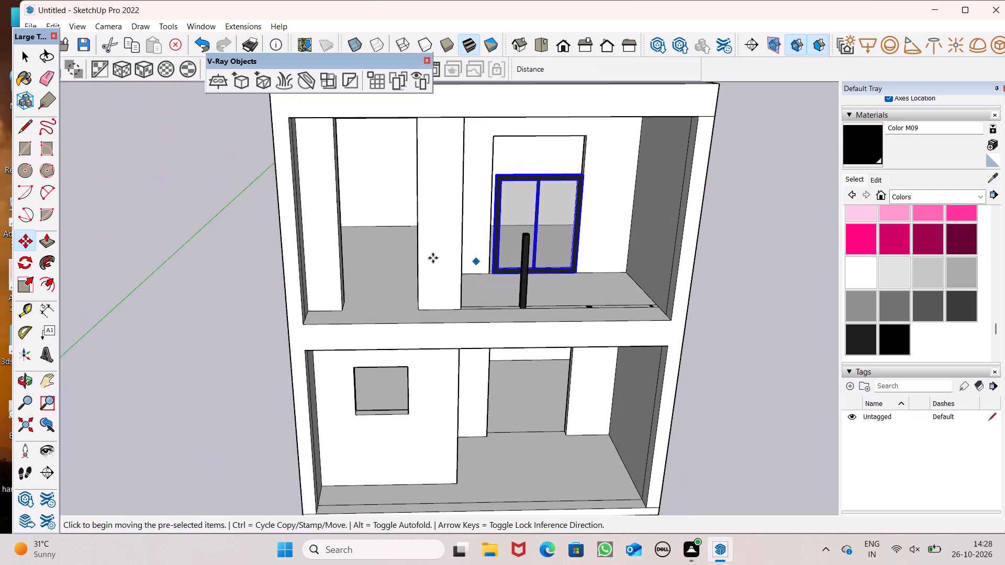
left_click(18, 286)
scroll(412, 205, "up", 1)
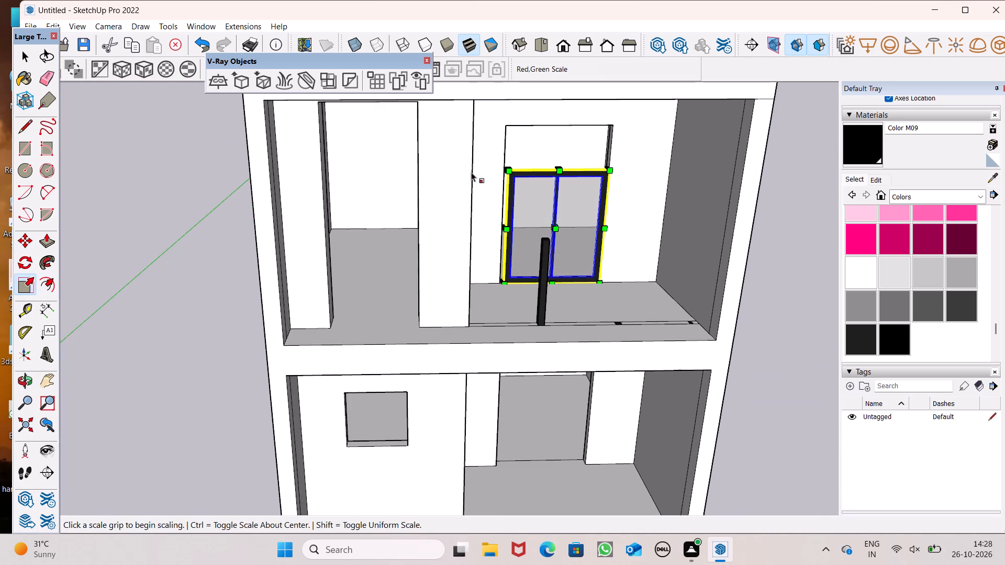
scroll(482, 195, "up", 4)
scroll(492, 239, "up", 13)
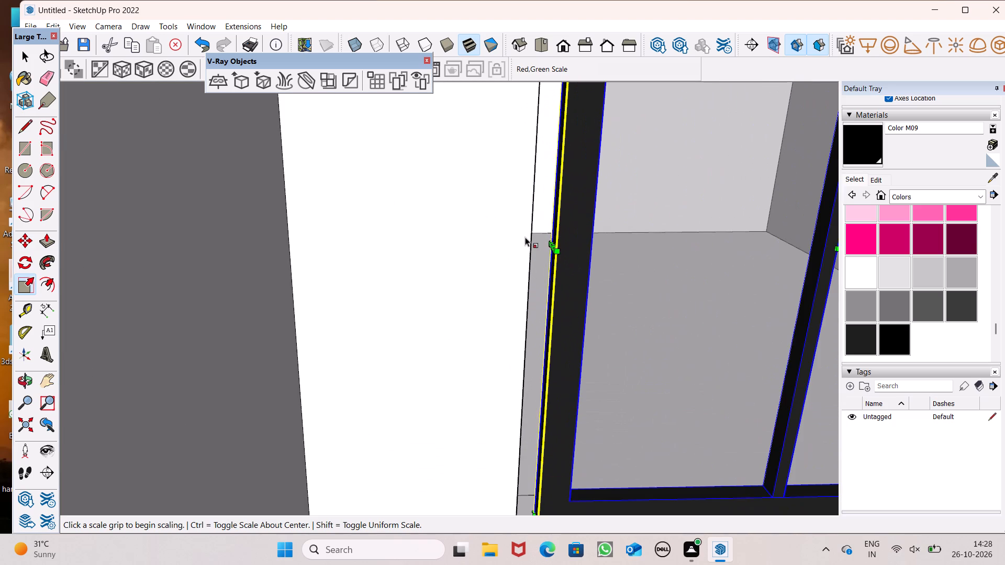
scroll(550, 251, "up", 7)
scroll(557, 251, "down", 4)
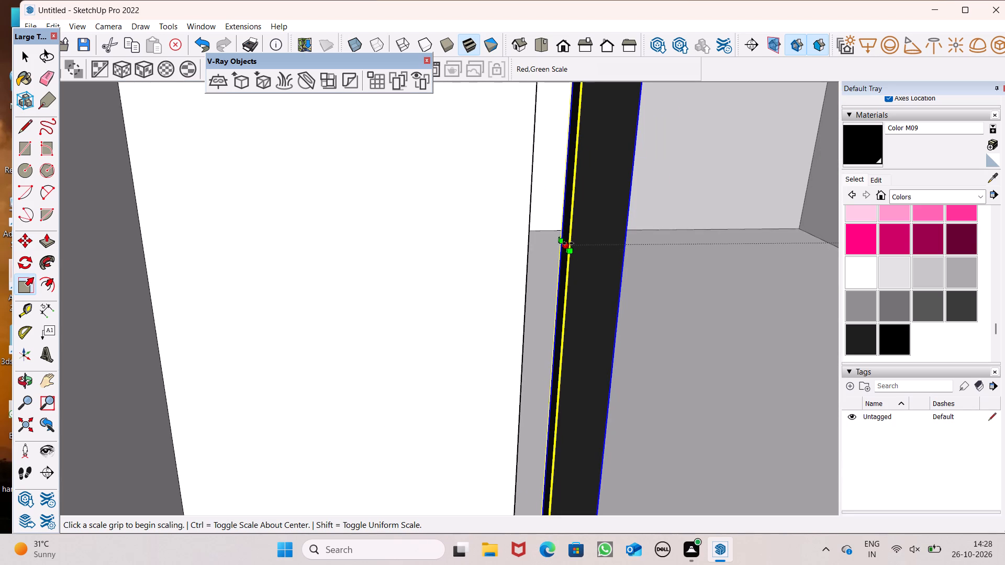
left_click_drag(568, 243, 525, 247)
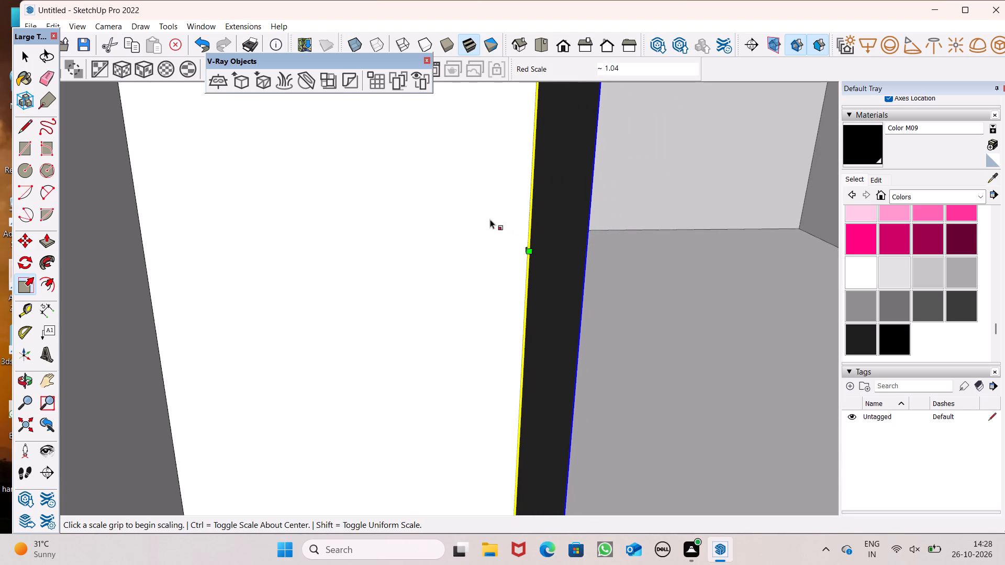
Scale the black frame's height by about 1.37 so its top meets the top edge of the upper-floor door opening, and deselect it.
scroll(480, 223, "down", 6)
scroll(468, 237, "up", 1)
scroll(465, 239, "down", 17)
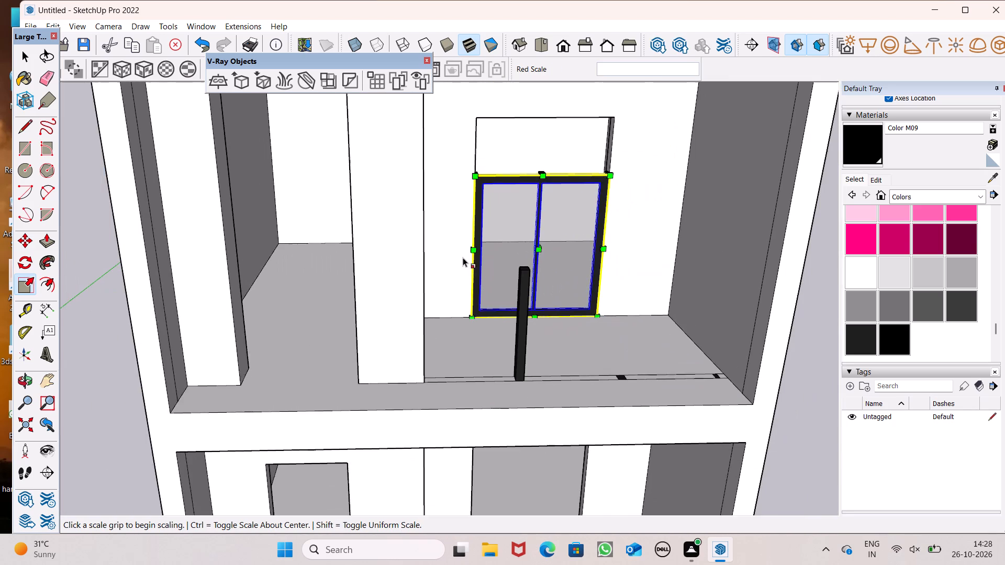
scroll(465, 252, "down", 3)
scroll(603, 191, "up", 3)
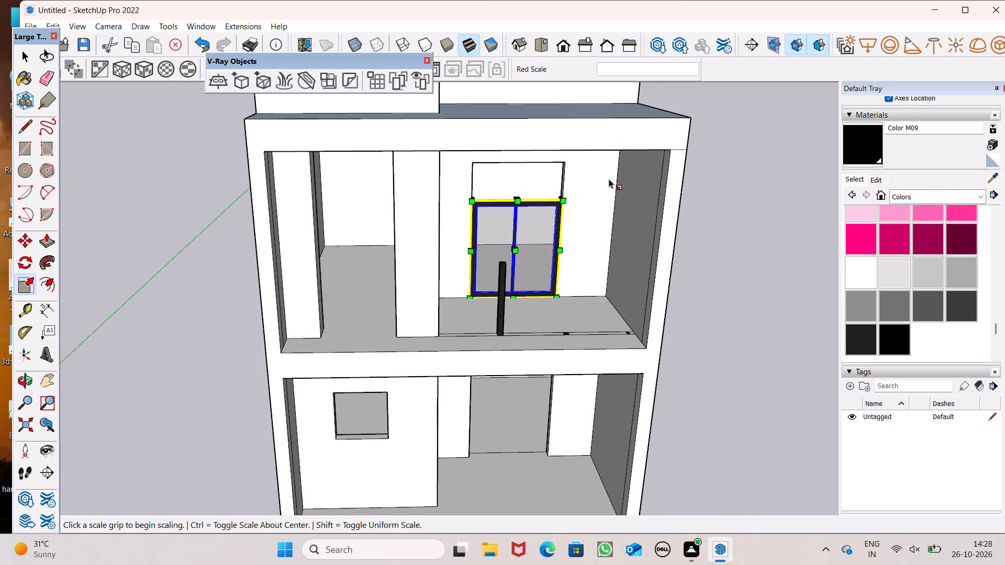
scroll(545, 187, "up", 8)
scroll(530, 195, "down", 7)
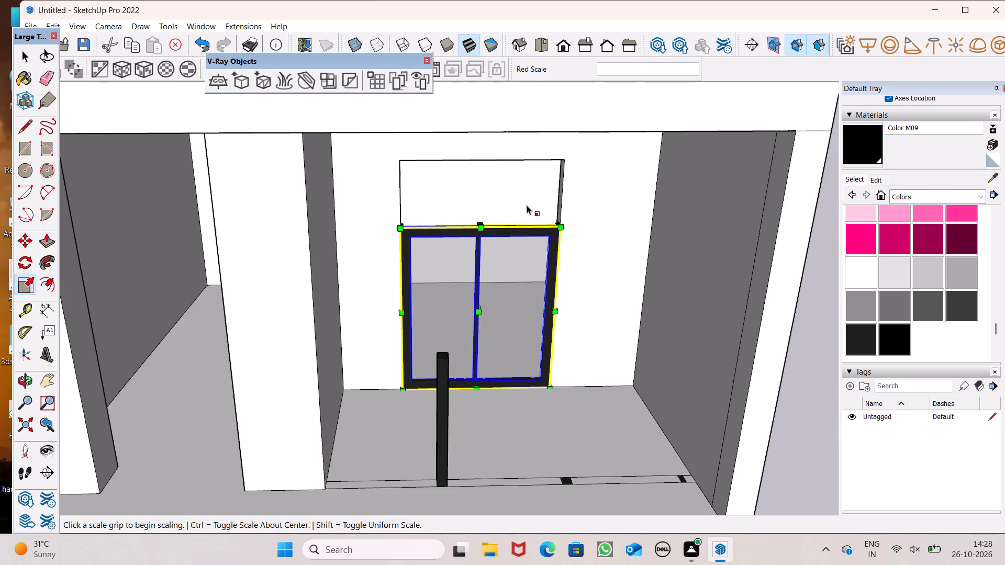
middle_click_drag(527, 205, 539, 204)
scroll(516, 164, "up", 8)
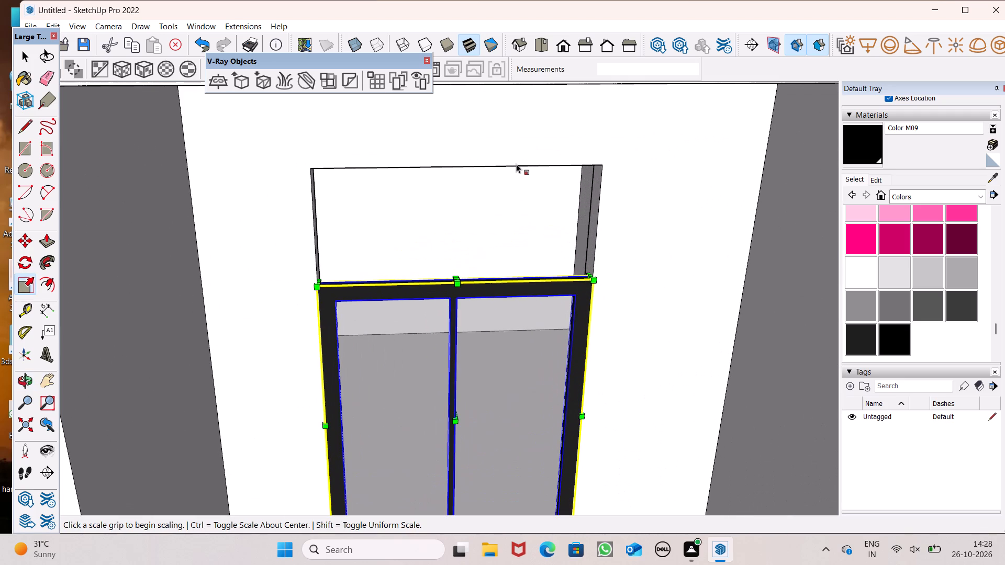
middle_click_drag(453, 286, 494, 298)
scroll(494, 297, "up", 2)
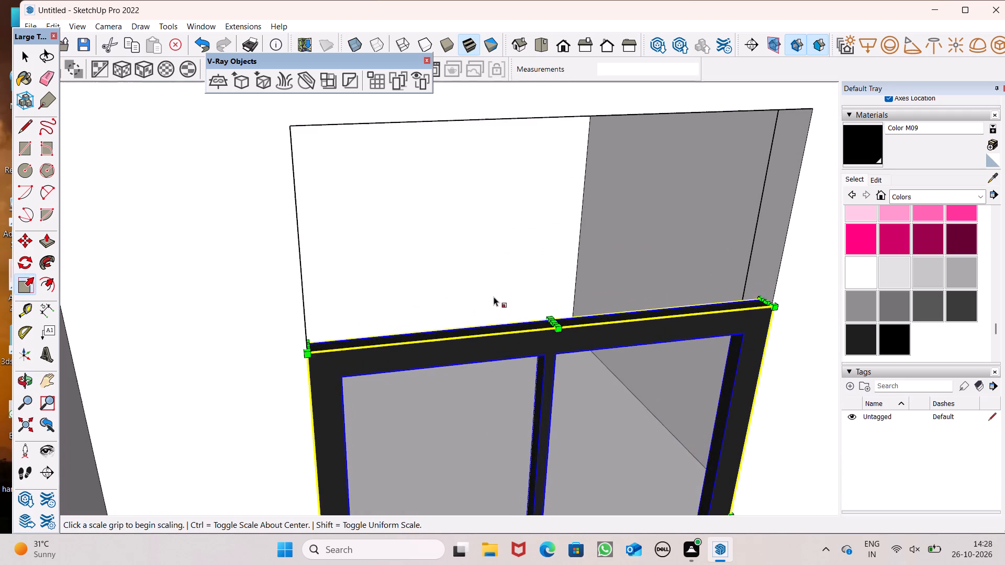
scroll(494, 297, "up", 1)
scroll(522, 315, "down", 3)
middle_click_drag(551, 324, 580, 298)
scroll(542, 311, "up", 1)
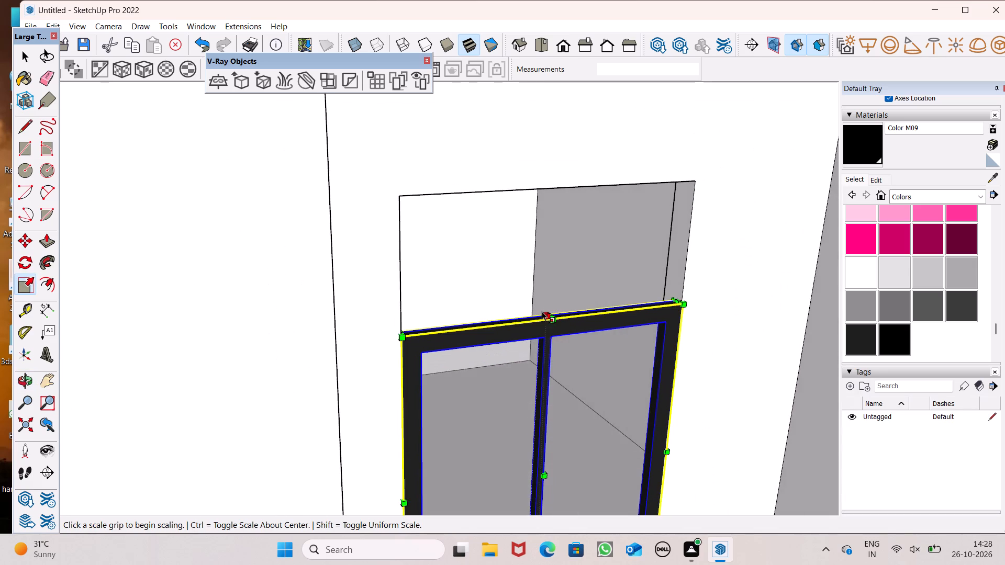
left_click_drag(548, 315, 553, 256)
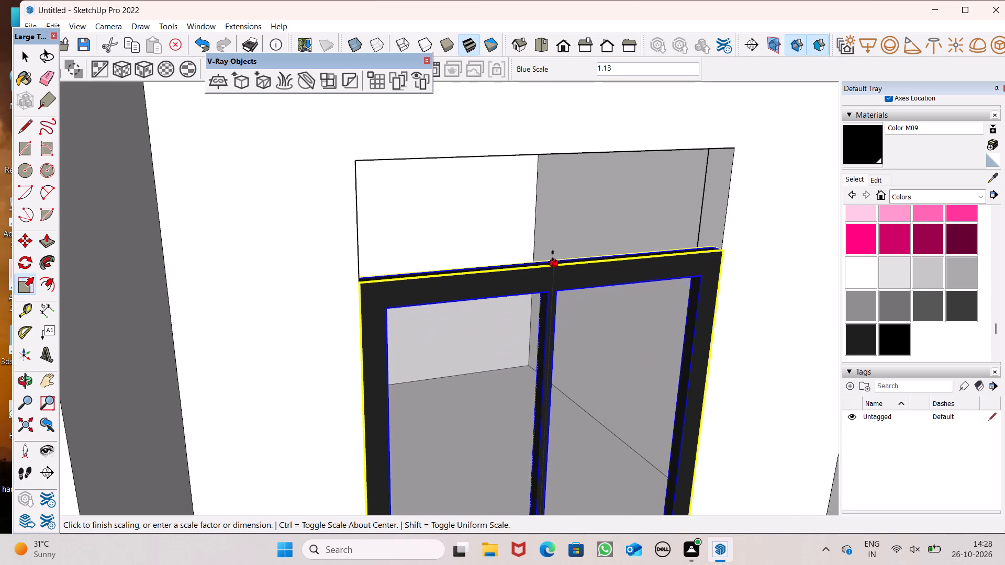
left_click_drag(553, 256, 523, 155)
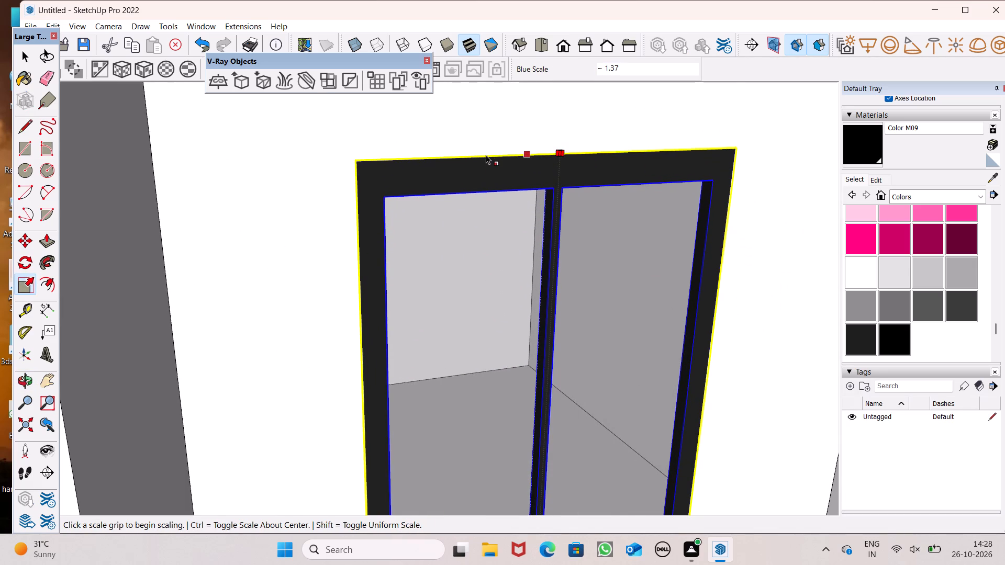
scroll(486, 154, "down", 20)
scroll(486, 154, "down", 2)
key("space")
scroll(412, 224, "down", 2)
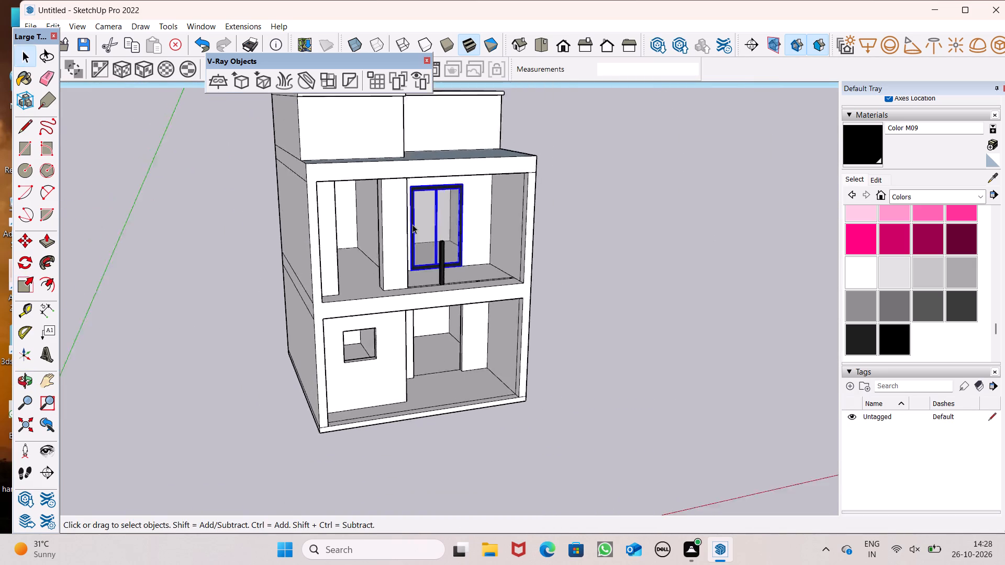
scroll(412, 224, "down", 2)
middle_click_drag(449, 252, 388, 230)
left_click(578, 279)
Copy the fitted black frame from the upper-floor opening to the empty space beside the building, and deselect it.
scroll(532, 264, "down", 2)
middle_click_drag(538, 279, 516, 281)
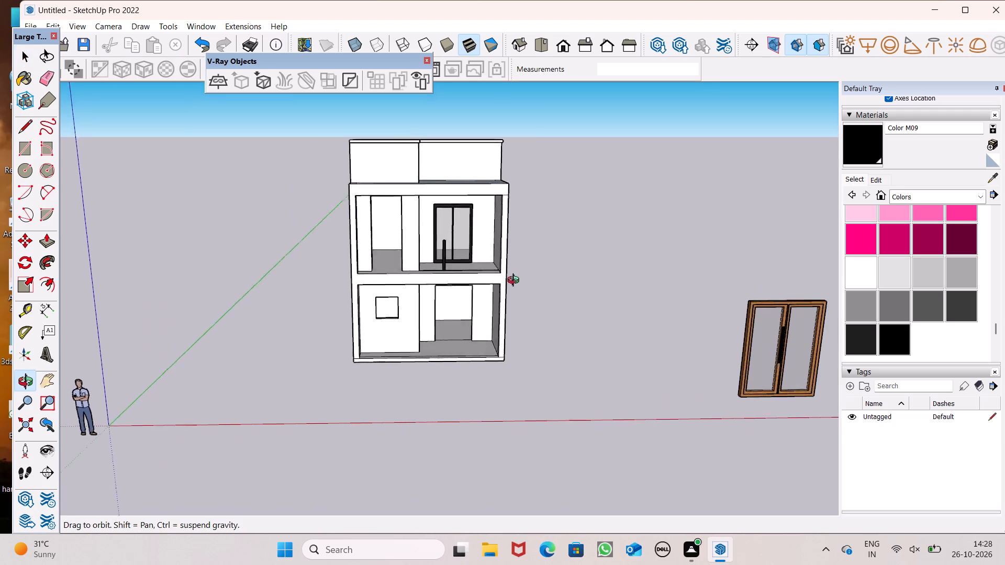
middle_click_drag(516, 281, 512, 277)
scroll(488, 267, "up", 4)
left_click(459, 246)
scroll(556, 290, "up", 1)
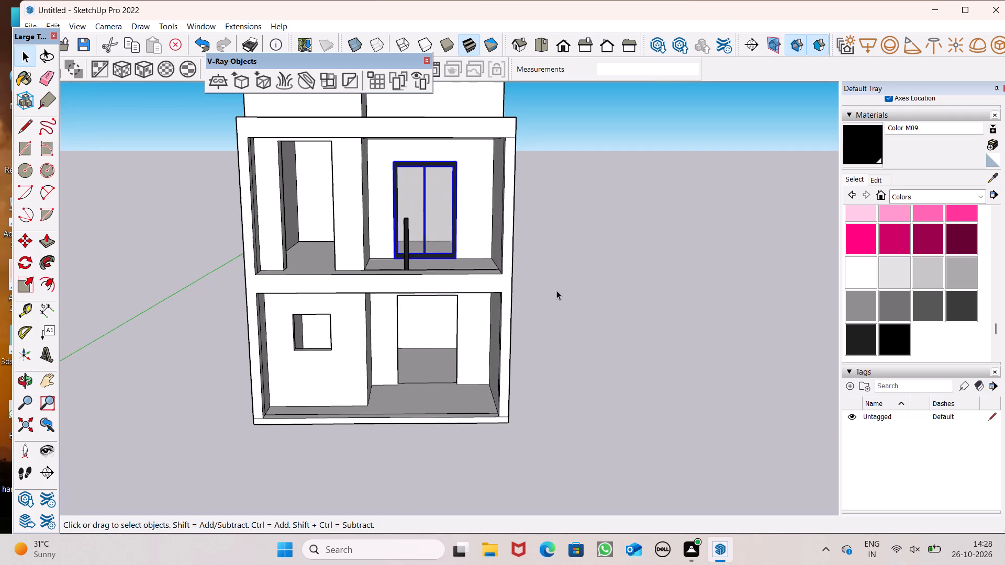
key("m")
key("Return")
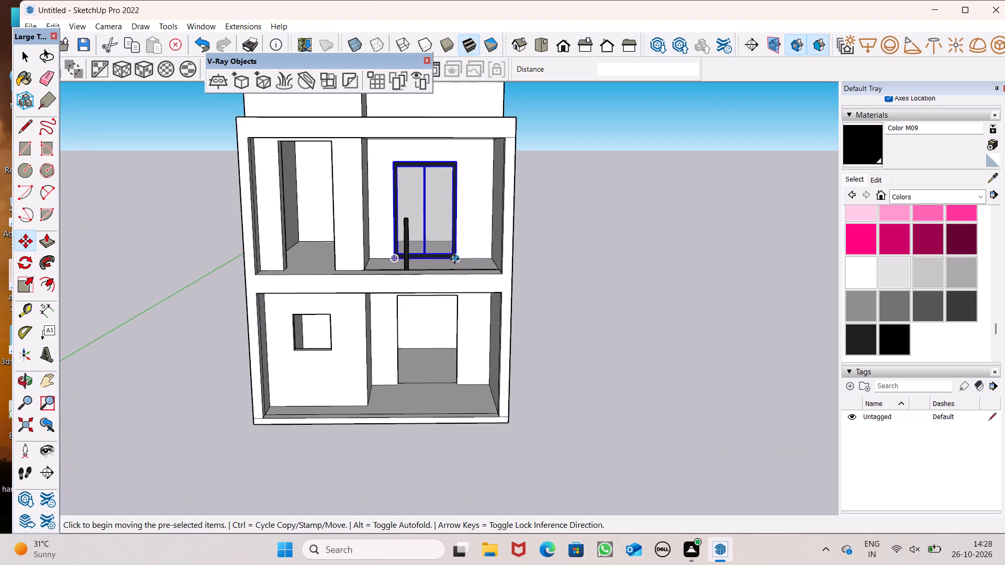
left_click_drag(454, 259, 707, 445)
key("space")
left_click(454, 488)
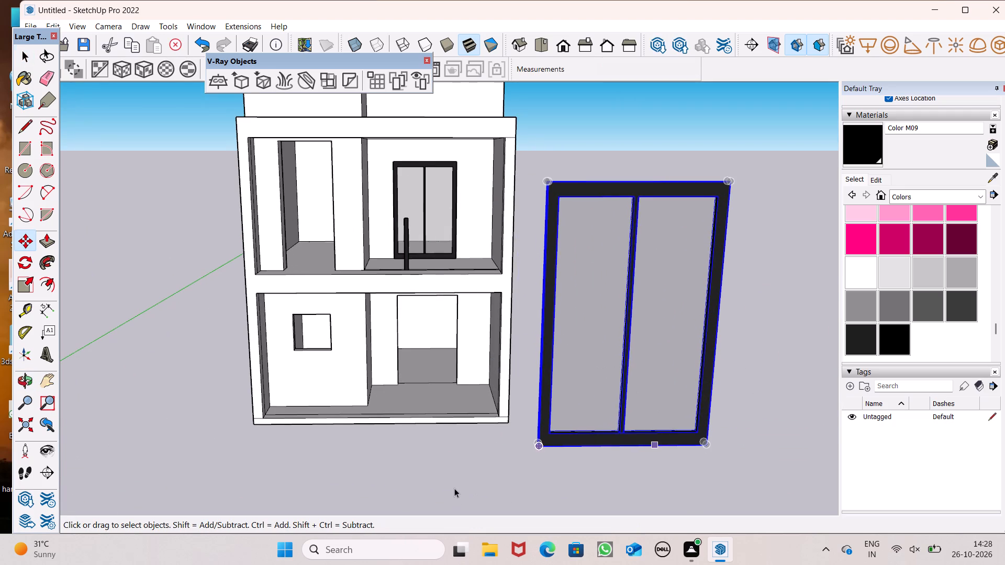
Scale the copied black frame down uniformly about its bottom corner, finishing with a factor of 0.24.
scroll(520, 456, "down", 3)
middle_click_drag(541, 477, 522, 419)
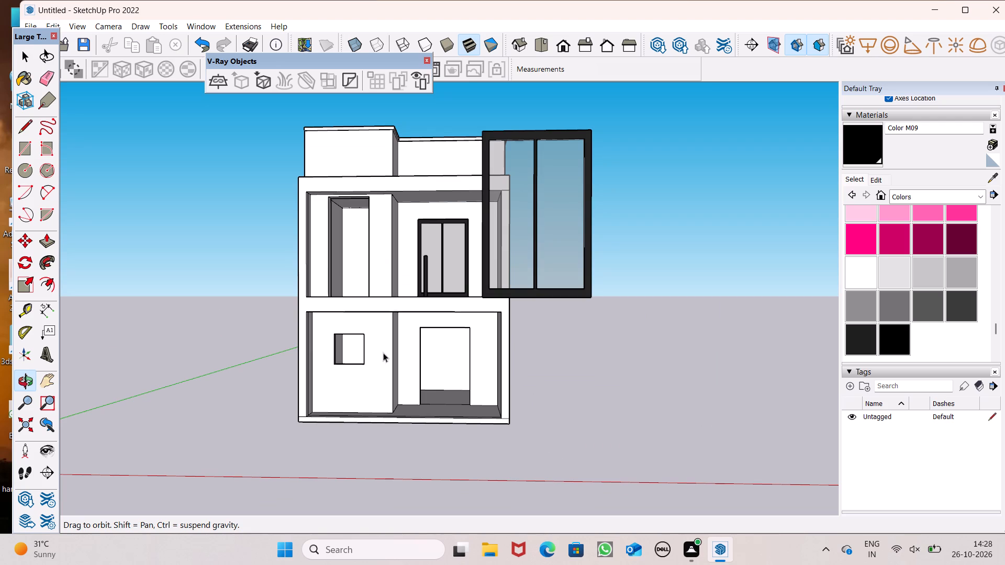
left_click(16, 289)
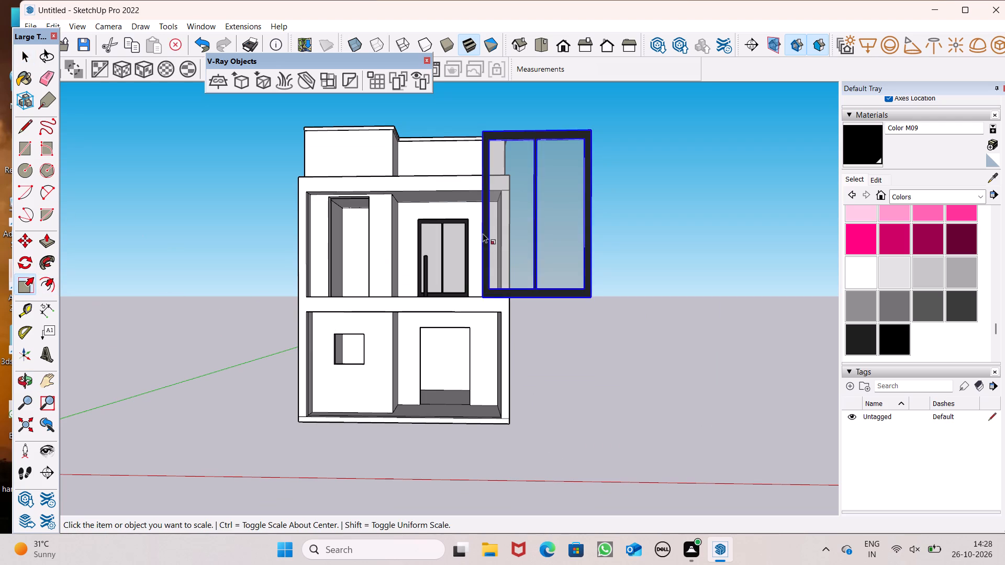
left_click(486, 134)
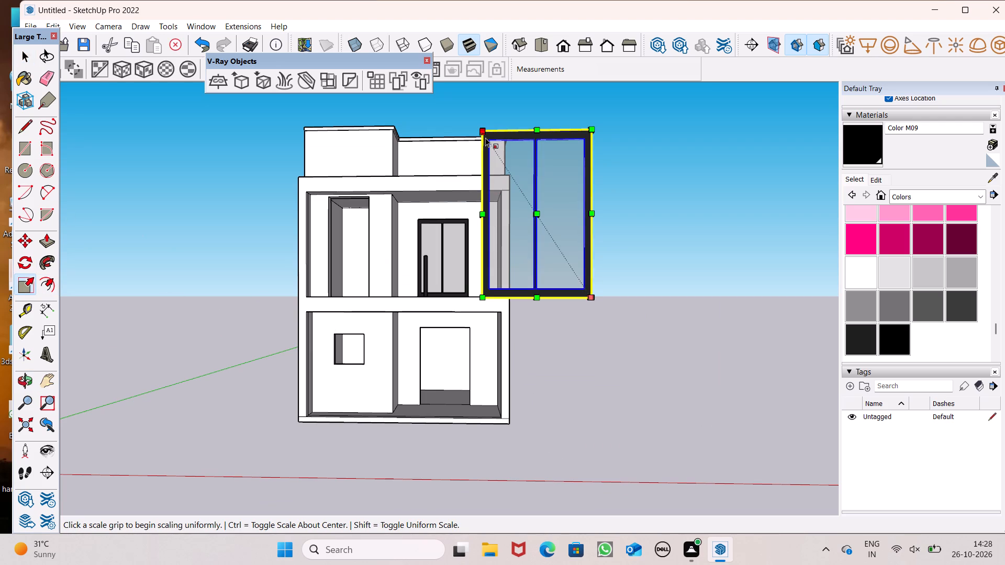
left_click_drag(482, 131, 490, 153)
left_click_drag(494, 162, 529, 260)
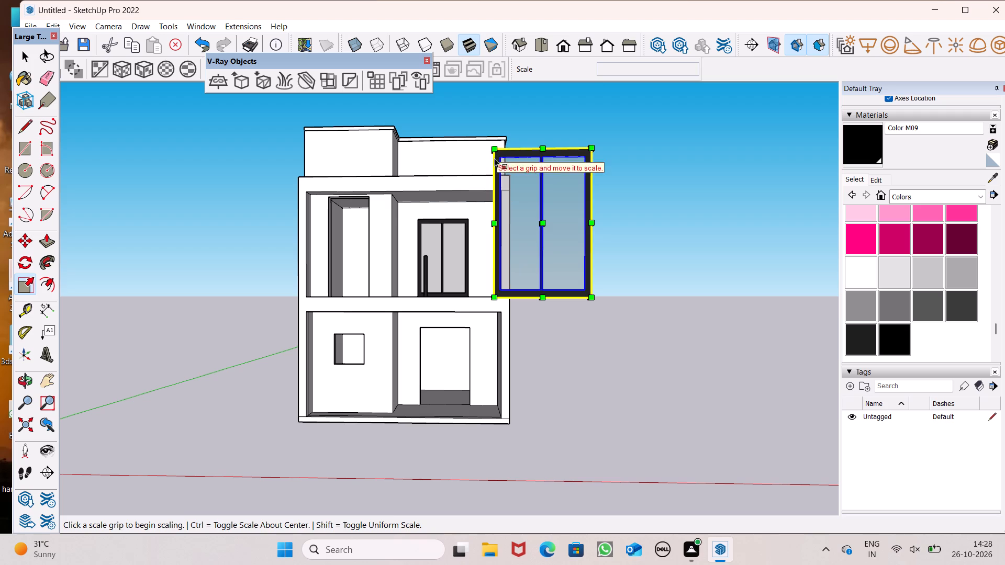
left_click_drag(493, 150, 545, 286)
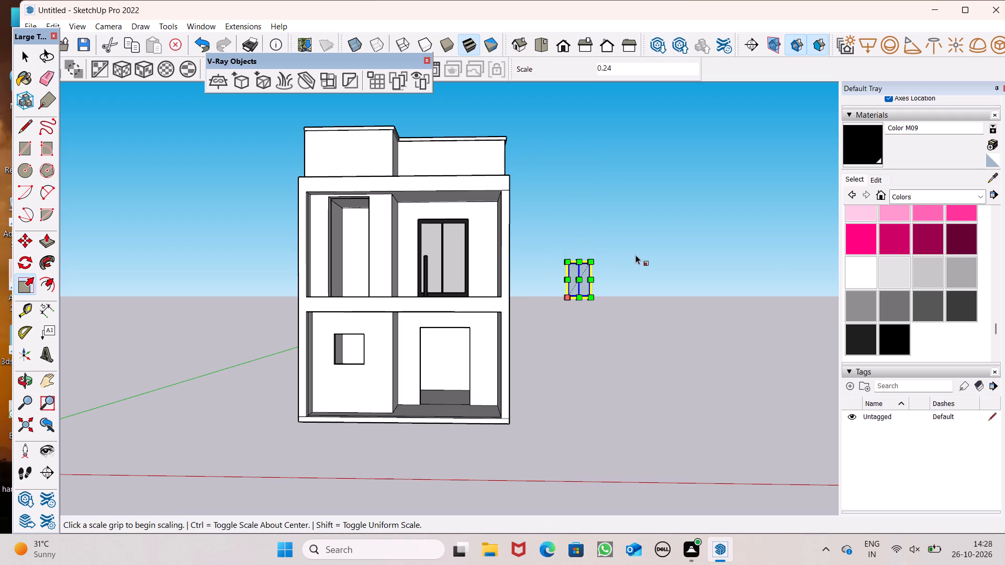
key("space")
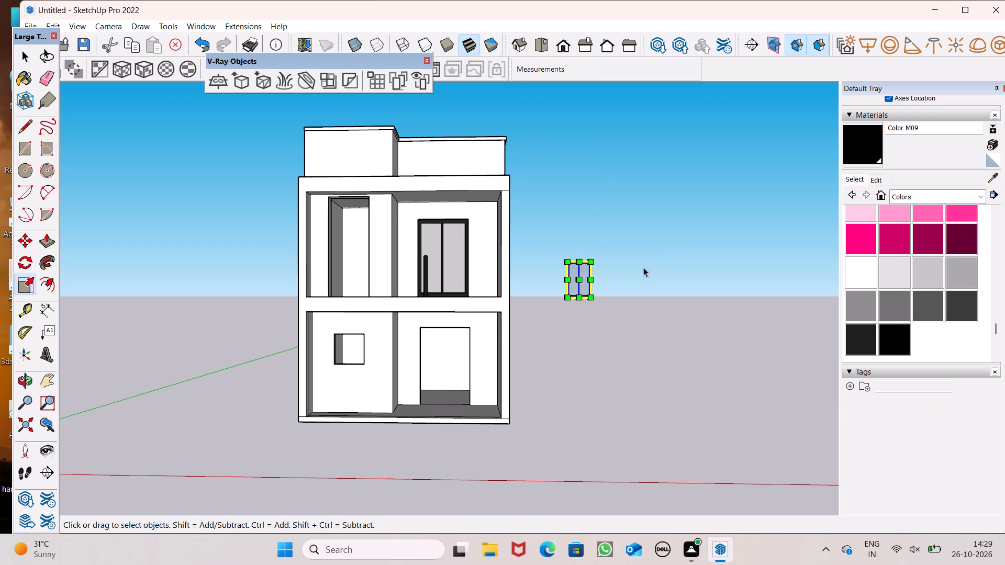
Move the scaled-down frame copy into the ground-floor window opening on the front wall.
key("m")
key("Return")
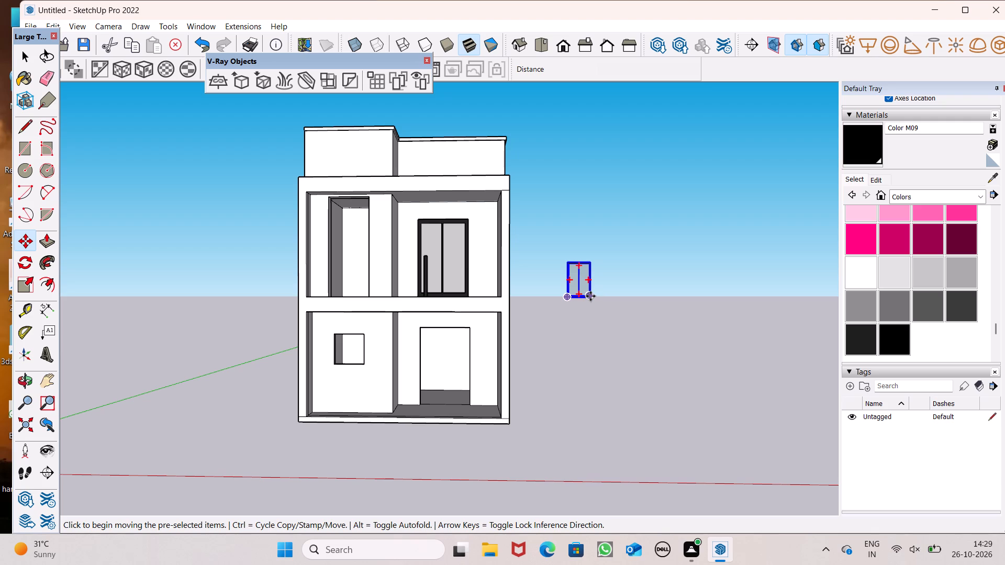
left_click_drag(589, 295, 363, 361)
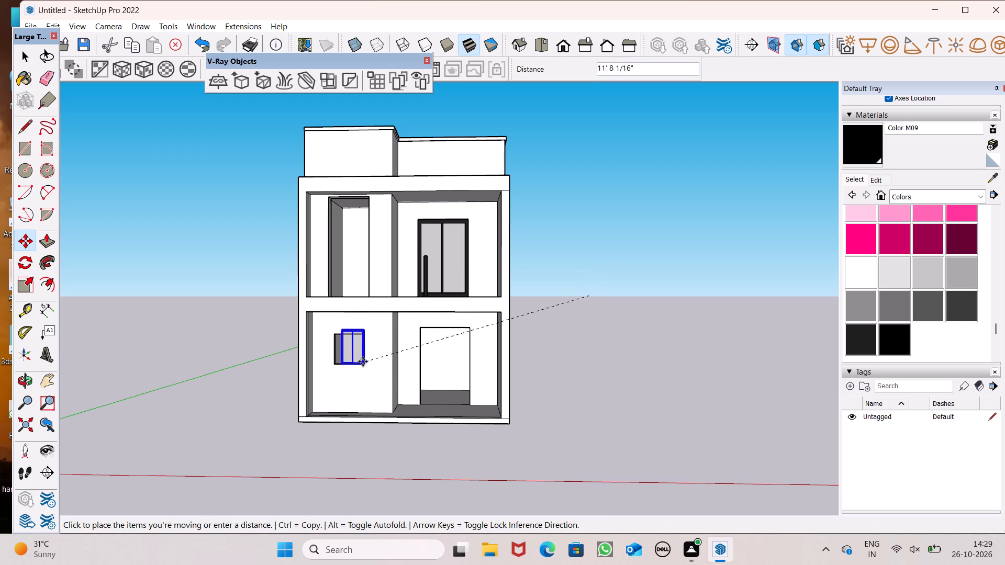
left_click_drag(363, 361, 364, 363)
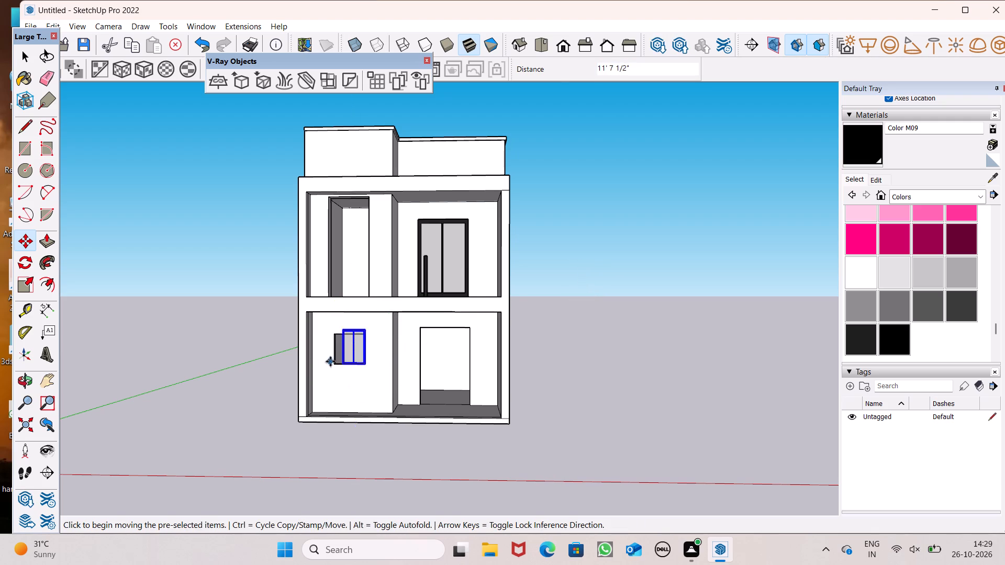
scroll(330, 361, "up", 7)
scroll(409, 368, "down", 4)
middle_click_drag(403, 381, 531, 415)
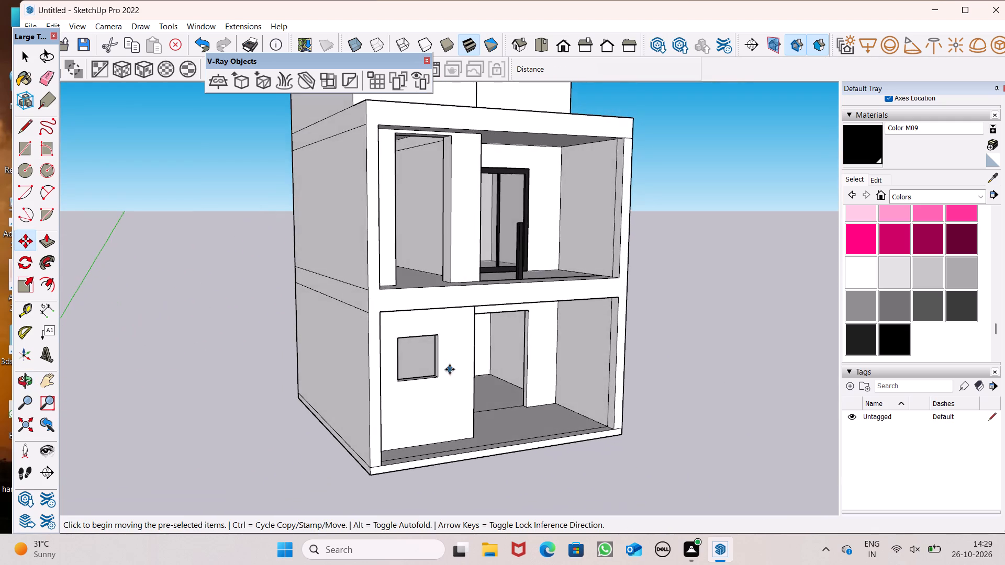
scroll(449, 369, "down", 6)
left_click_drag(665, 421, 502, 410)
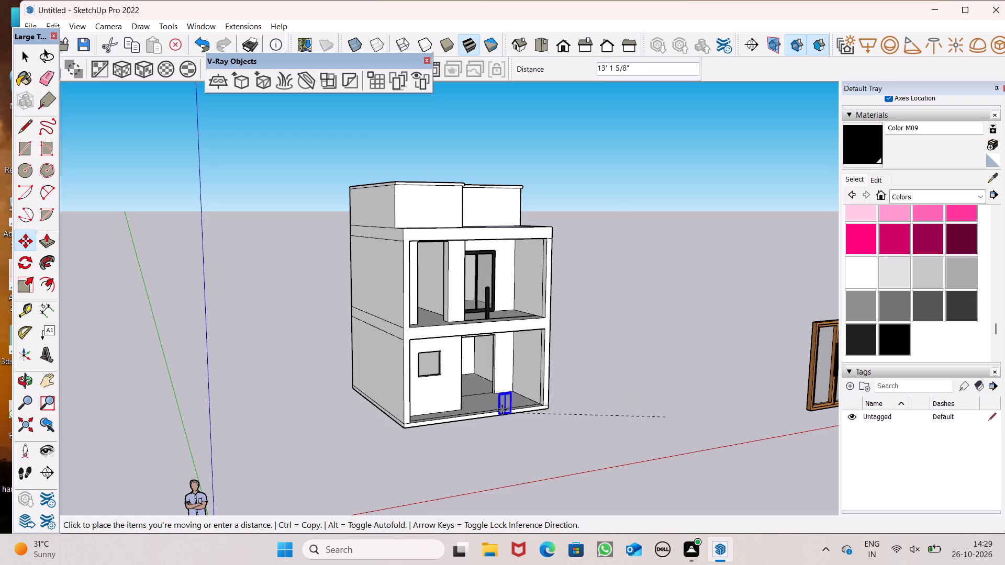
left_click_drag(502, 410, 431, 372)
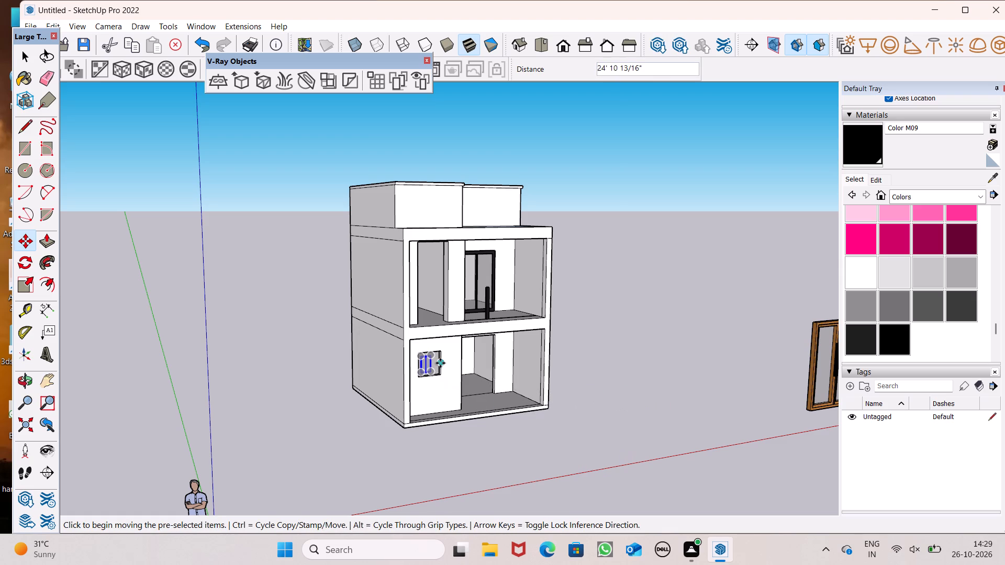
scroll(440, 371, "up", 7)
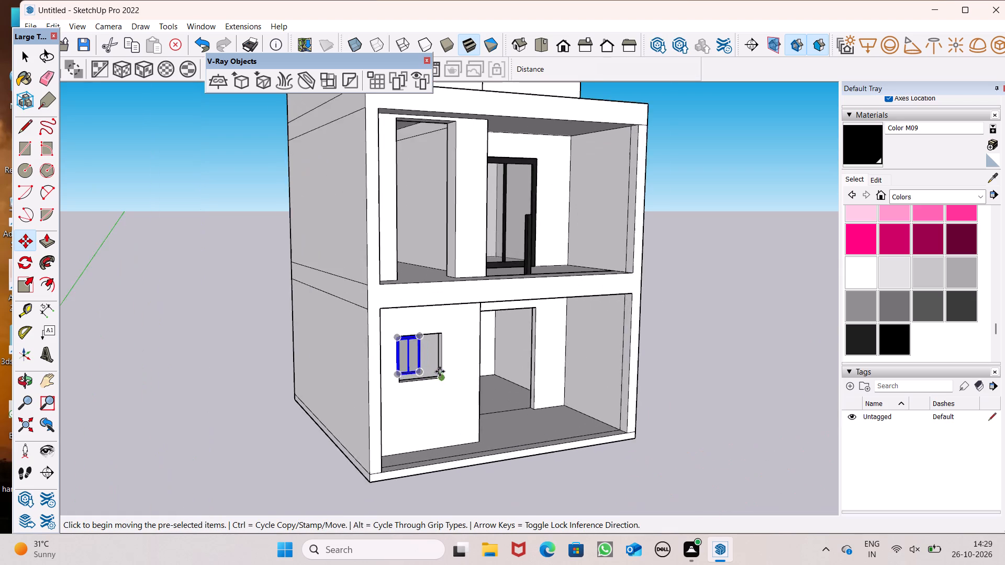
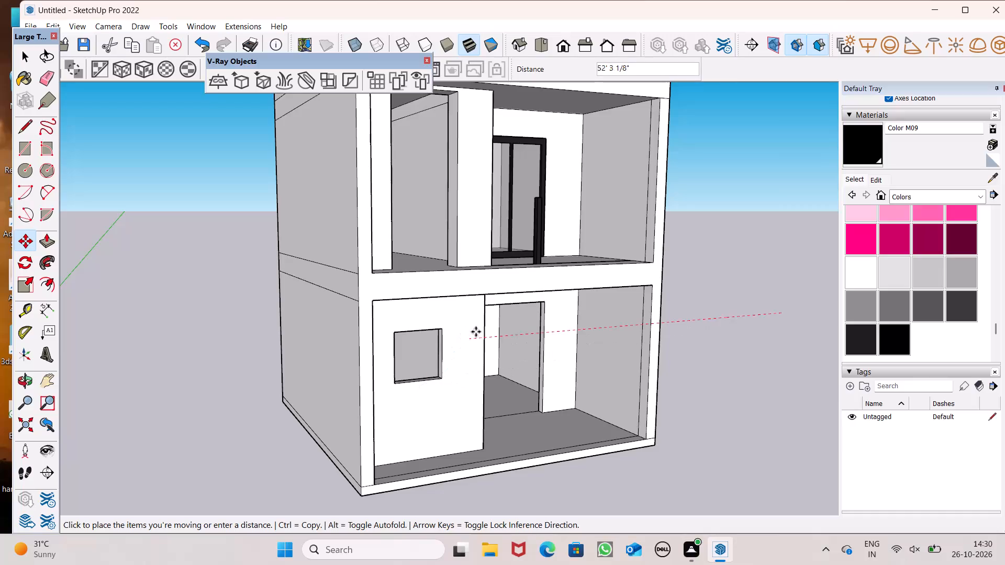
Place the scaled-down black frame at the lower corner of the ground-floor window opening.
scroll(530, 307, "down", 6)
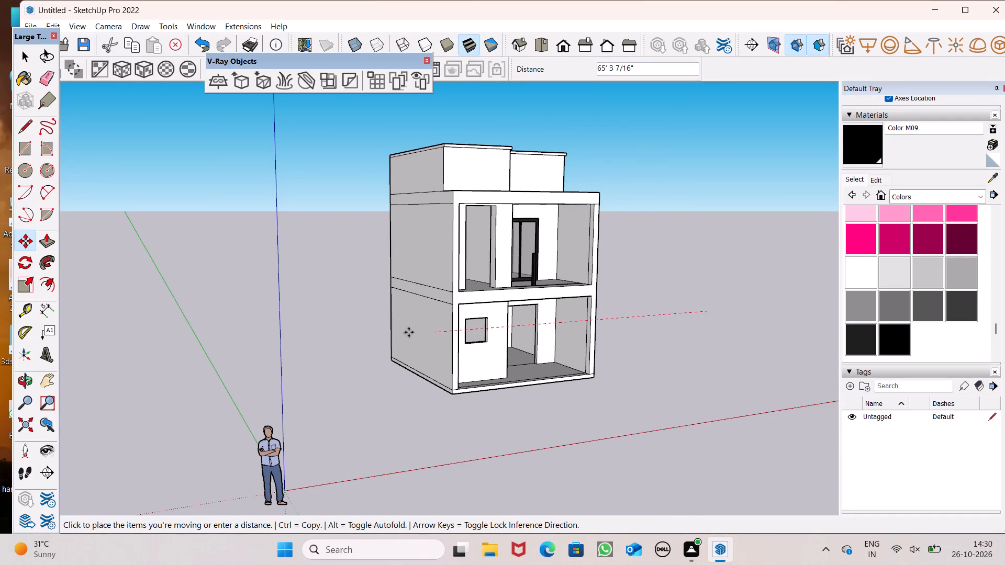
left_click(701, 347)
type("b")
key("space")
key("space")
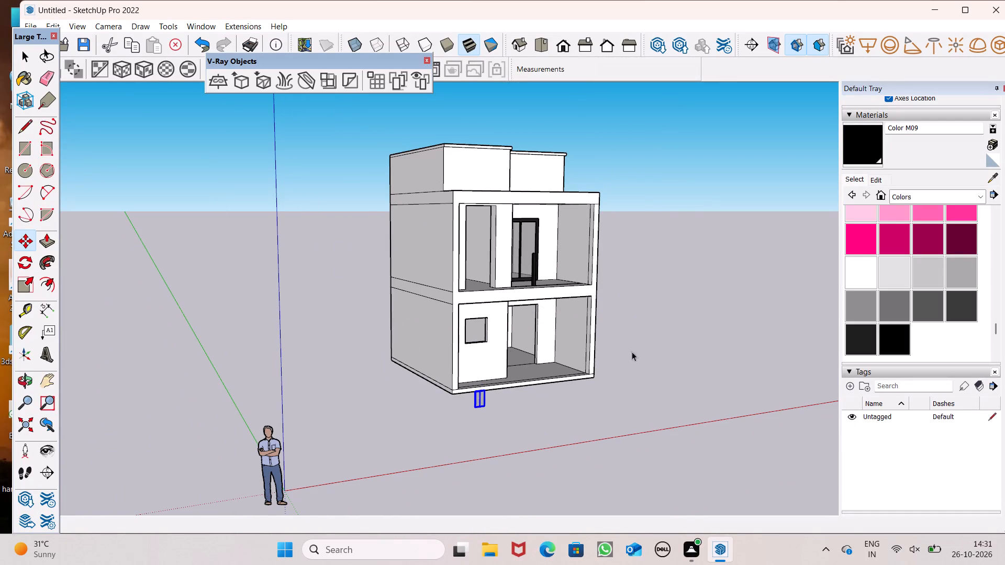
middle_click_drag(599, 392, 517, 403)
scroll(493, 393, "up", 7)
key("m")
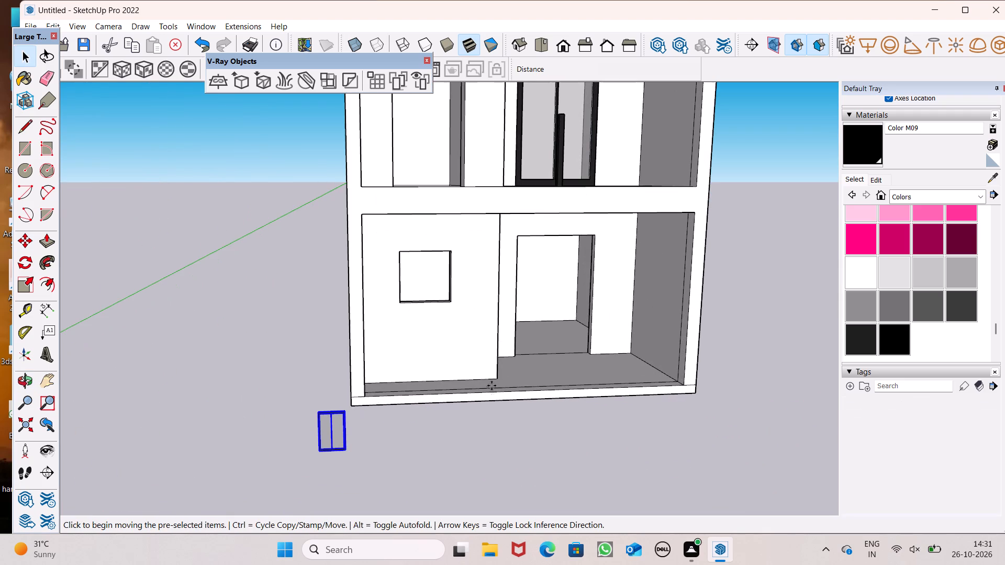
key("Return")
middle_click_drag(478, 420, 454, 408)
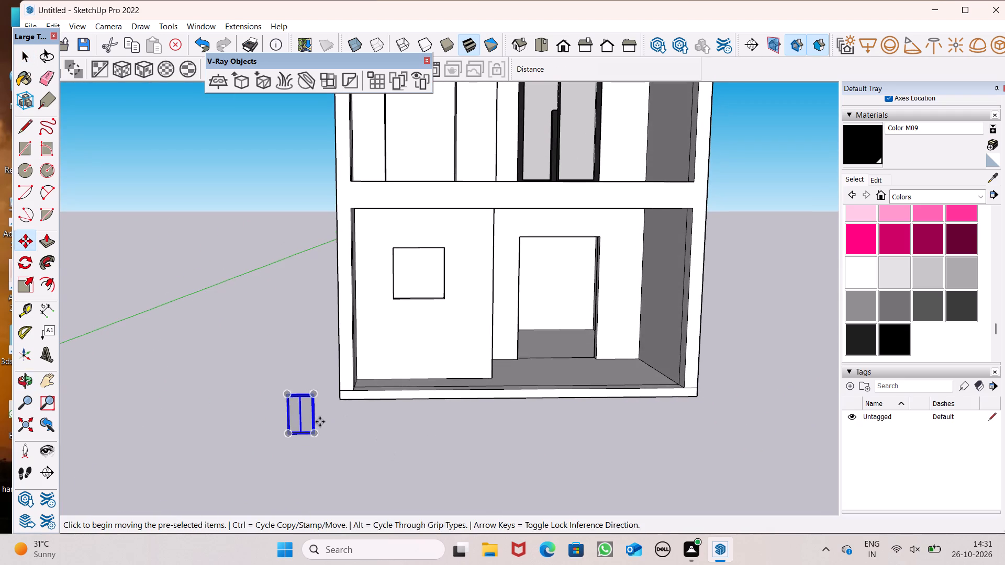
left_click_drag(316, 431, 435, 303)
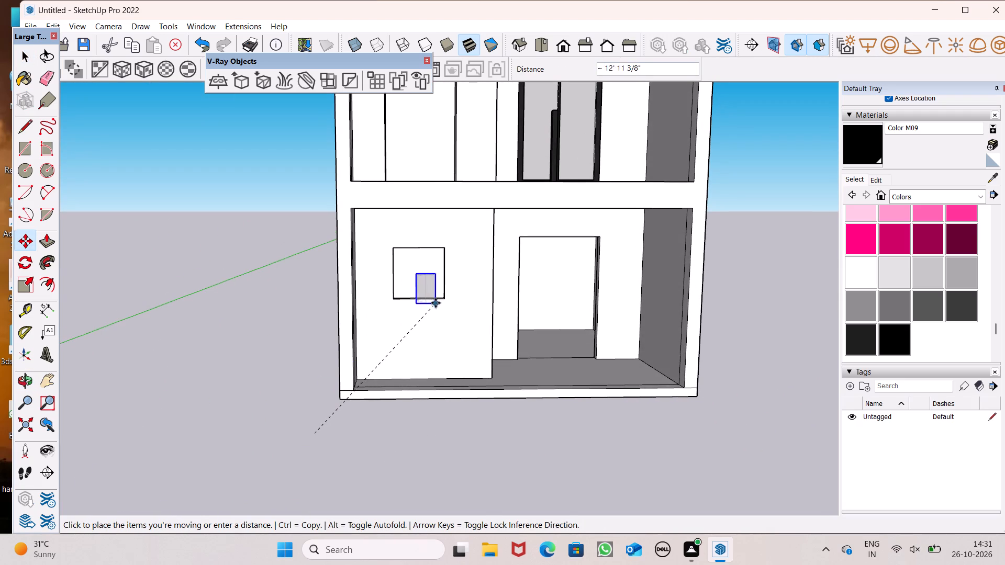
left_click_drag(435, 303, 440, 298)
Shift the small black frame by about 3/4" so its bottom corner sits on the window opening's lower corner.
scroll(408, 258, "up", 7)
middle_click_drag(520, 462, 525, 470)
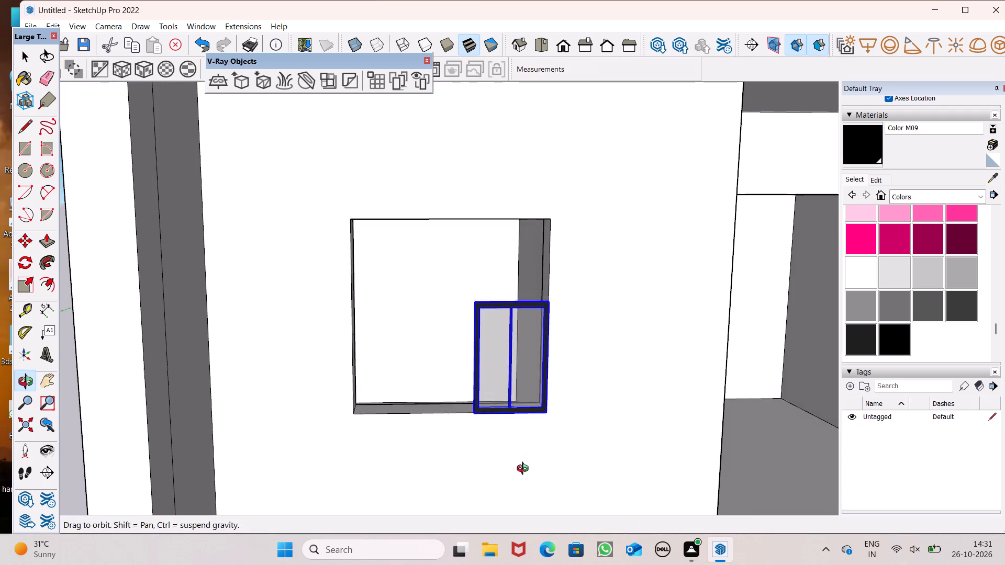
middle_click_drag(525, 470, 539, 507)
scroll(529, 482, "up", 1)
scroll(540, 418, "up", 8)
middle_click_drag(574, 411, 389, 421)
scroll(389, 421, "up", 1)
scroll(515, 431, "down", 1)
scroll(515, 431, "up", 5)
left_click_drag(559, 438, 556, 421)
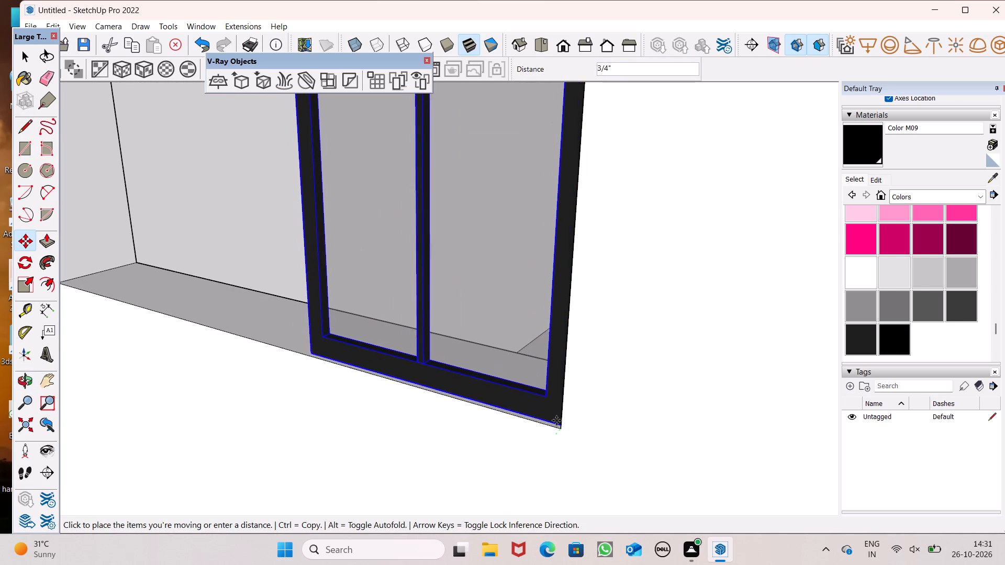
left_click_drag(556, 421, 557, 425)
Scale the small black frame along the green axis to thicken its depth inside the window opening.
scroll(638, 354, "down", 14)
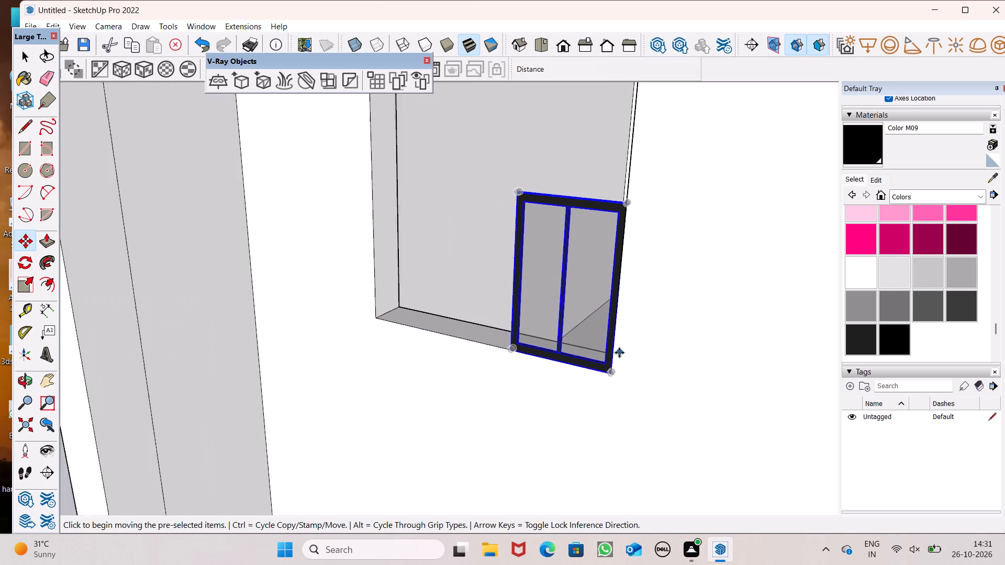
middle_click_drag(615, 371, 658, 365)
scroll(651, 338, "down", 5)
middle_click_drag(639, 353, 740, 389)
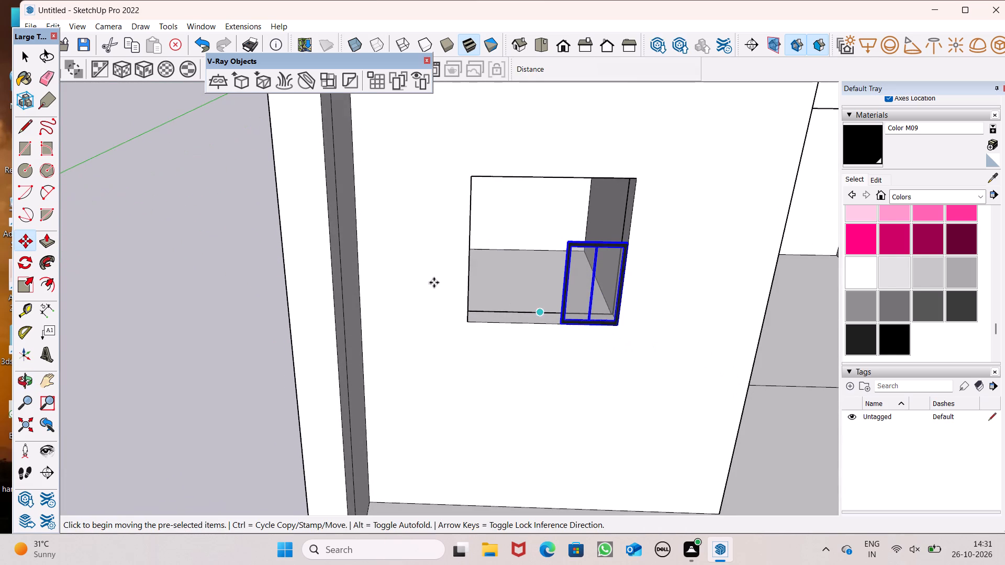
left_click(27, 289)
scroll(395, 277, "up", 3)
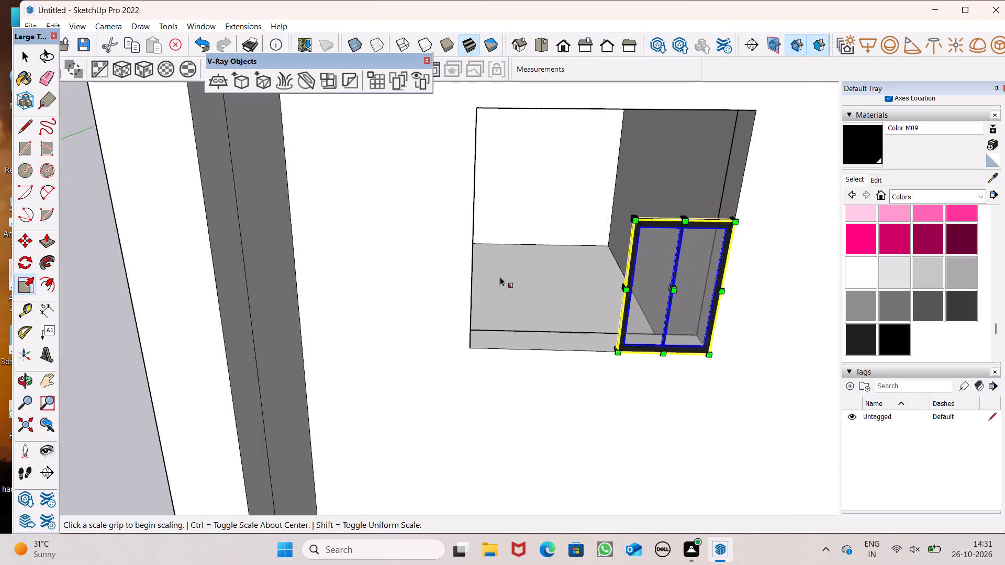
scroll(500, 277, "up", 3)
scroll(490, 287, "down", 5)
middle_click_drag(537, 379, 631, 456)
scroll(607, 293, "up", 8)
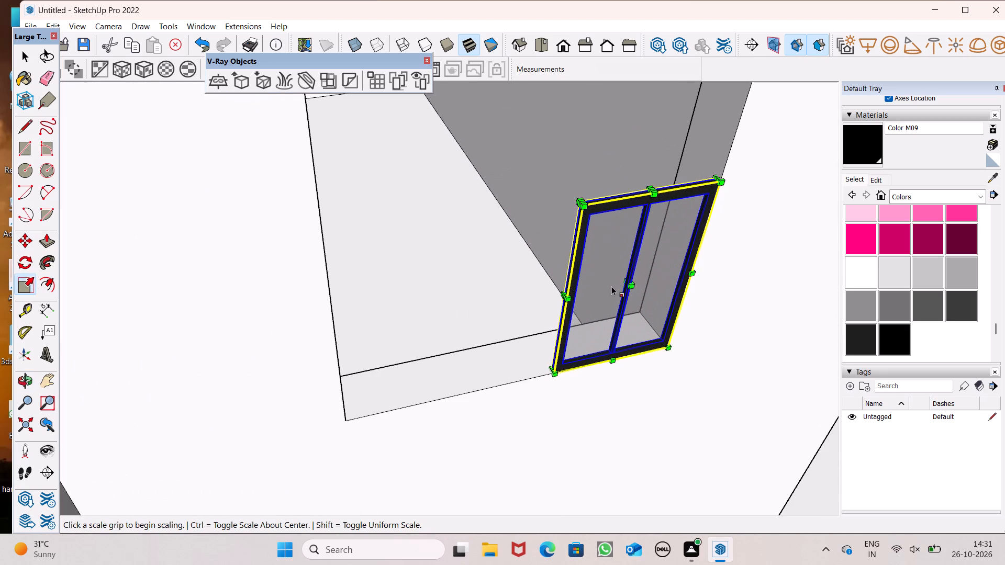
scroll(629, 275, "up", 4)
middle_click_drag(627, 322, 698, 357)
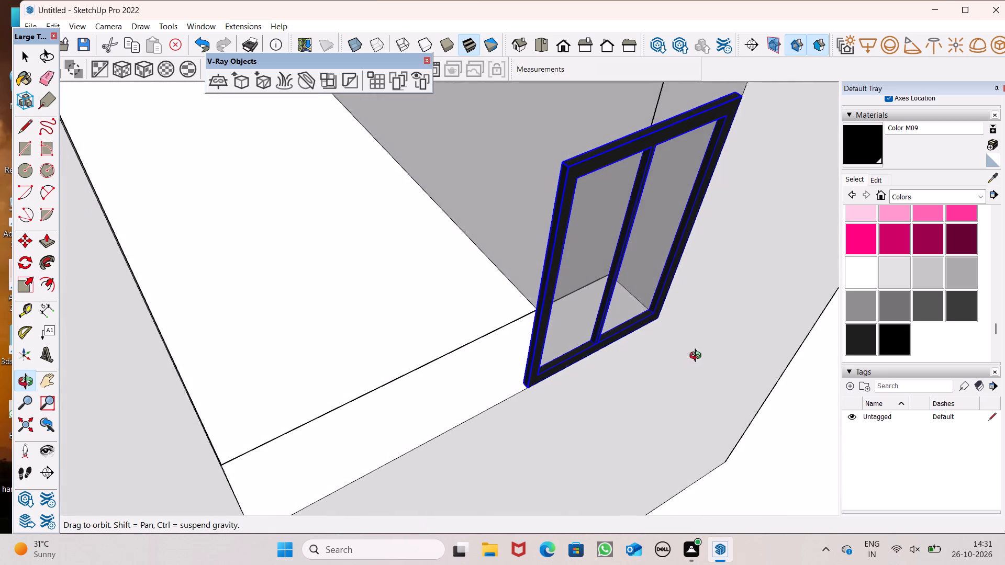
middle_click_drag(698, 357, 700, 346)
left_click_drag(620, 257, 588, 244)
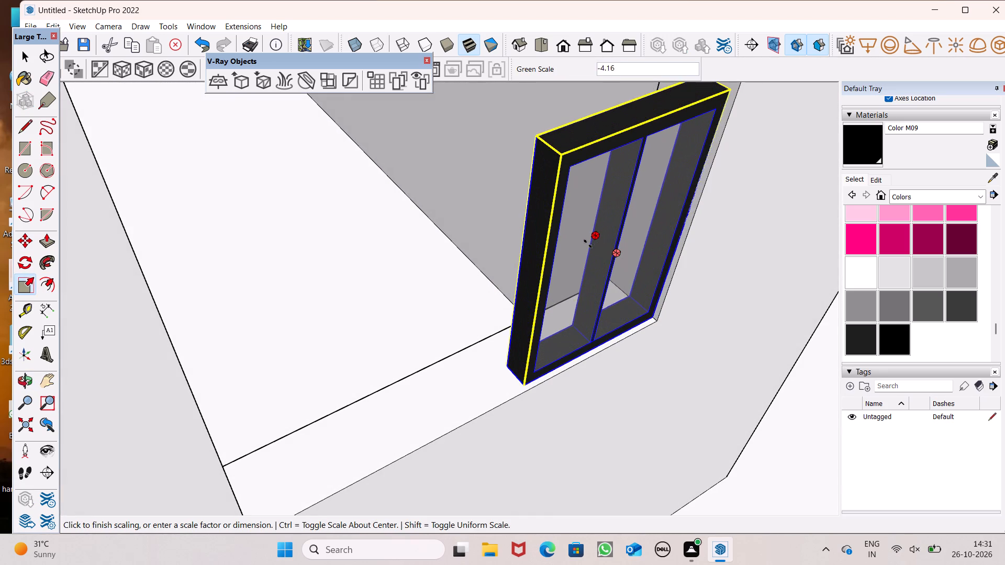
left_click_drag(588, 244, 579, 242)
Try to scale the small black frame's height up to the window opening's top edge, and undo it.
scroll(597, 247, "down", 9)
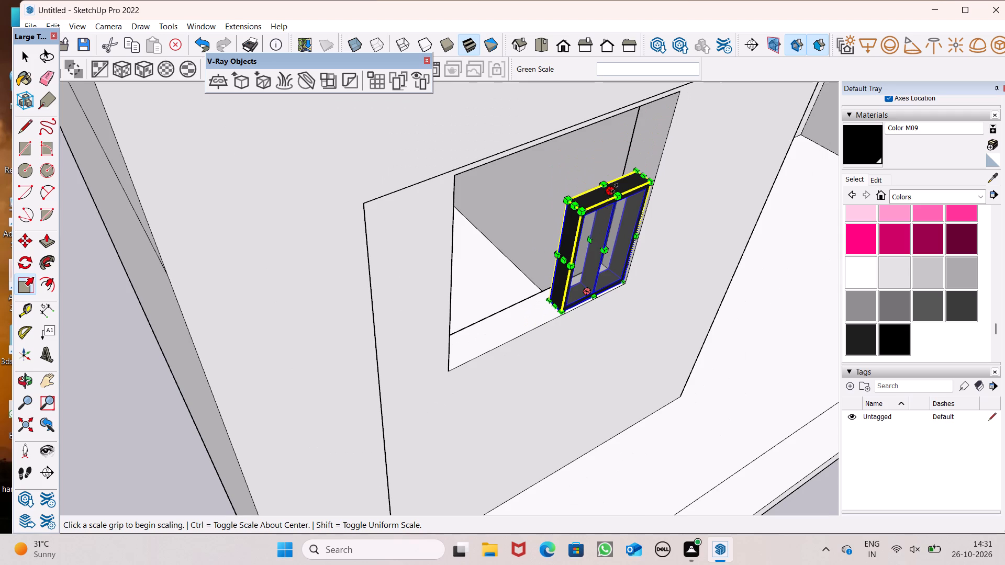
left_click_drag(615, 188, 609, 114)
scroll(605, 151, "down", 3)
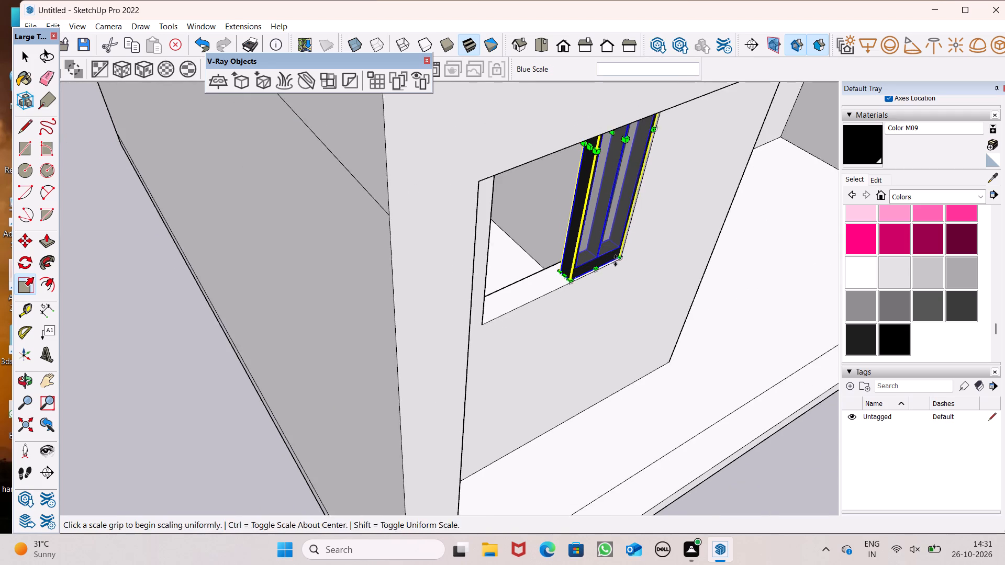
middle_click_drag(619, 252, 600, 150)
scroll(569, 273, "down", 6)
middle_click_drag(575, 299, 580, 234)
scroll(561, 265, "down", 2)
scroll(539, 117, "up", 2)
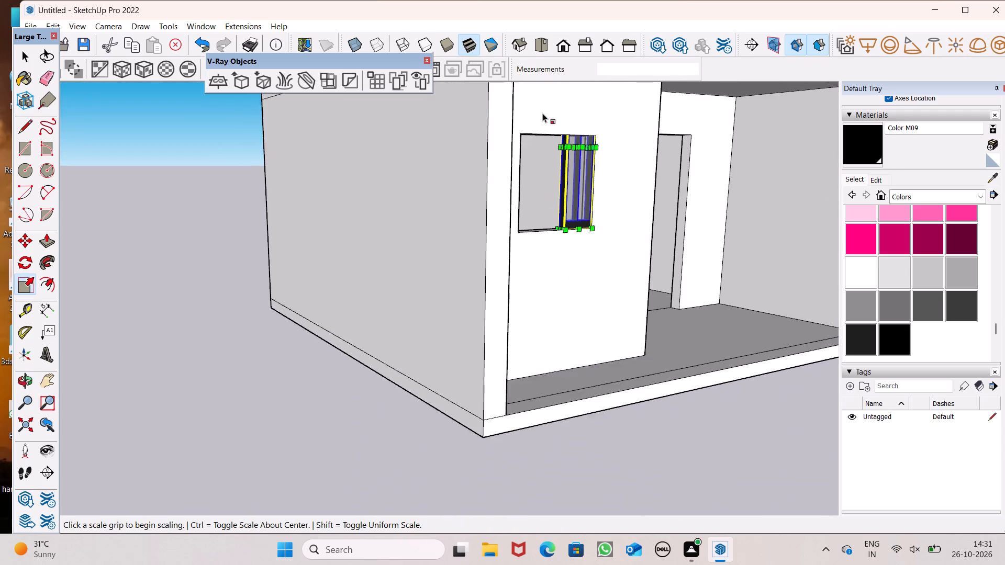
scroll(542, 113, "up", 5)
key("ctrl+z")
Scale the small black frame's height so its top meets the top edge of the ground-floor window opening.
middle_click_drag(596, 251, 596, 313)
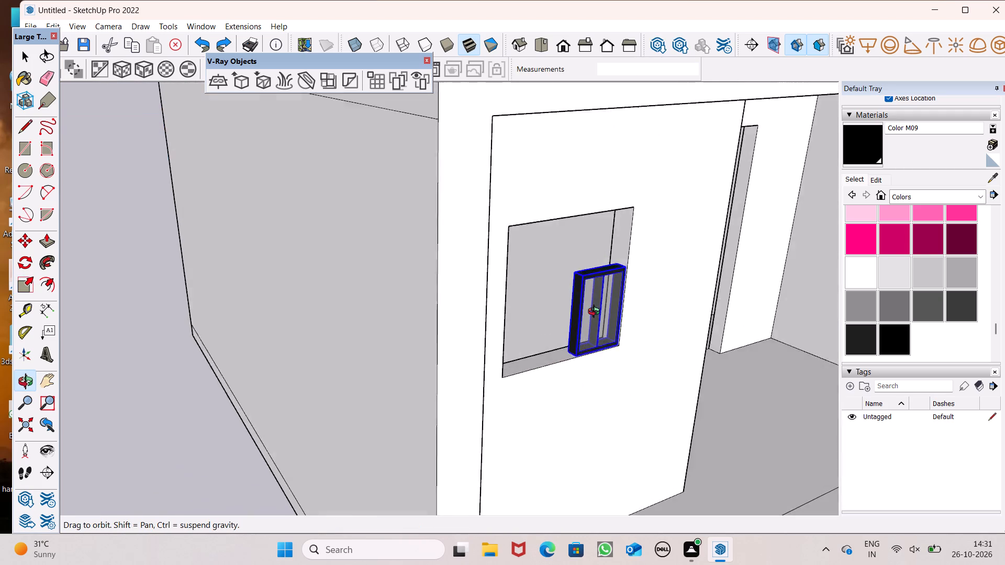
middle_click_drag(596, 313, 593, 337)
scroll(579, 304, "up", 1)
middle_click_drag(607, 318, 639, 355)
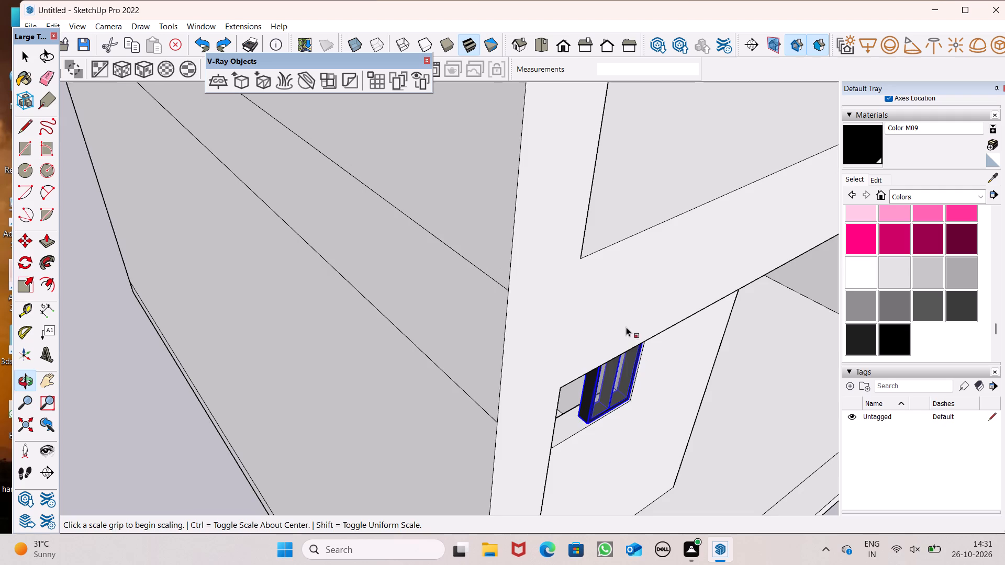
scroll(633, 325, "up", 1)
middle_click_drag(634, 326, 597, 267)
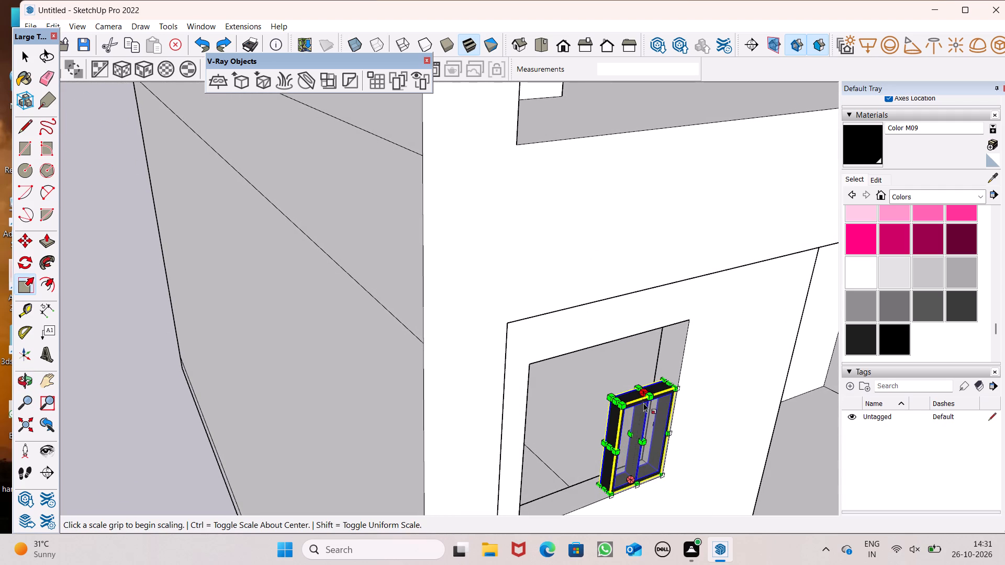
scroll(651, 387, "up", 1)
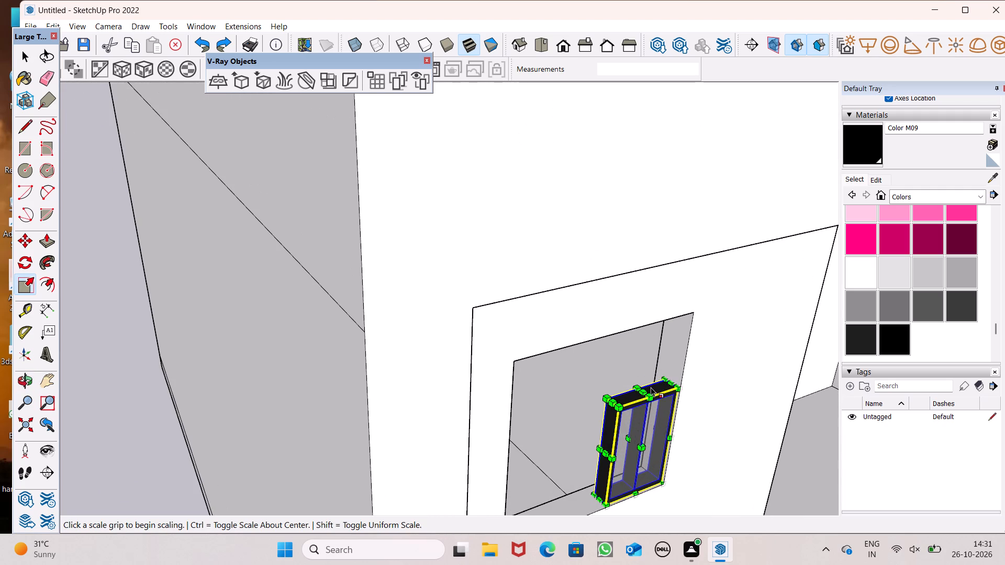
left_click_drag(644, 391, 656, 322)
scroll(608, 309, "down", 5)
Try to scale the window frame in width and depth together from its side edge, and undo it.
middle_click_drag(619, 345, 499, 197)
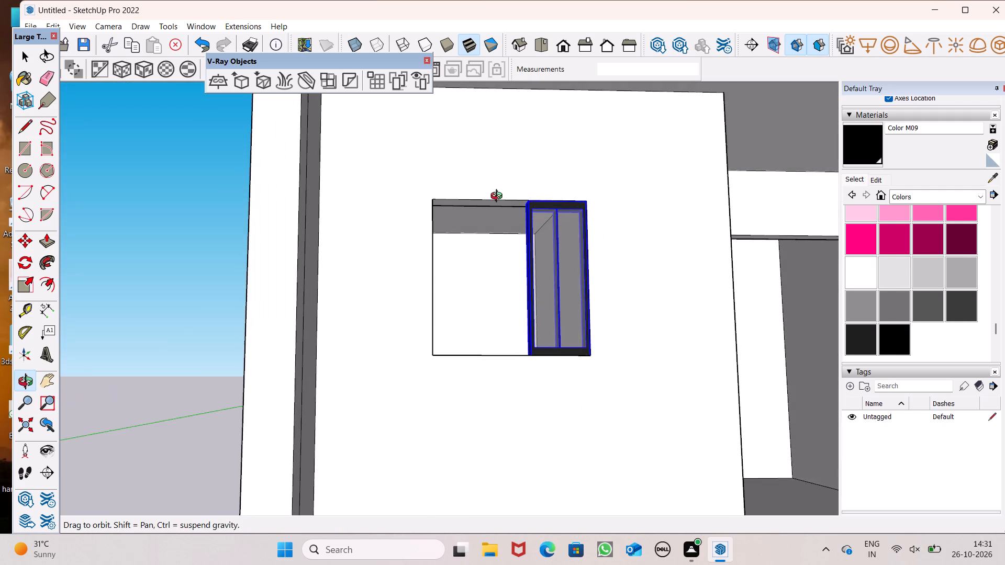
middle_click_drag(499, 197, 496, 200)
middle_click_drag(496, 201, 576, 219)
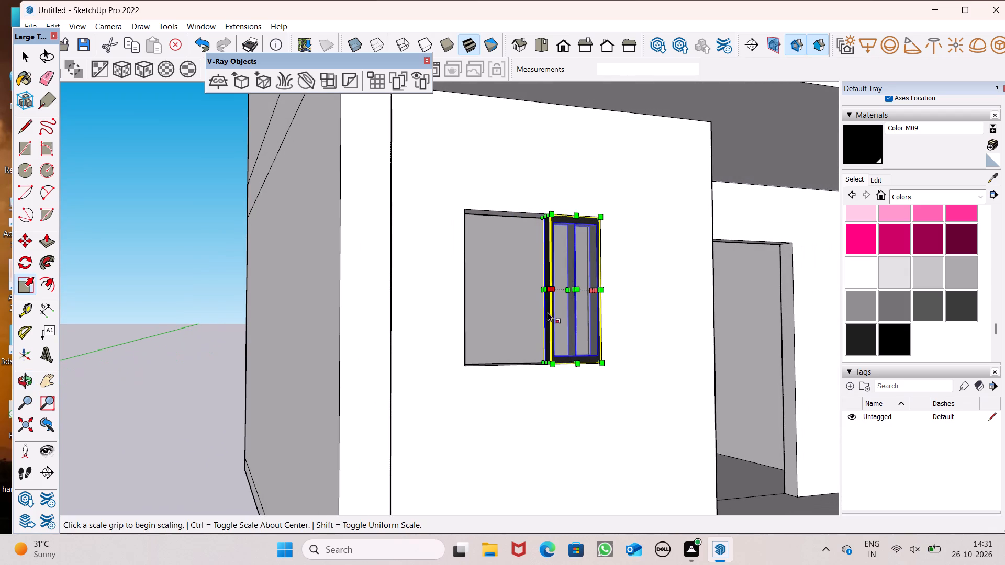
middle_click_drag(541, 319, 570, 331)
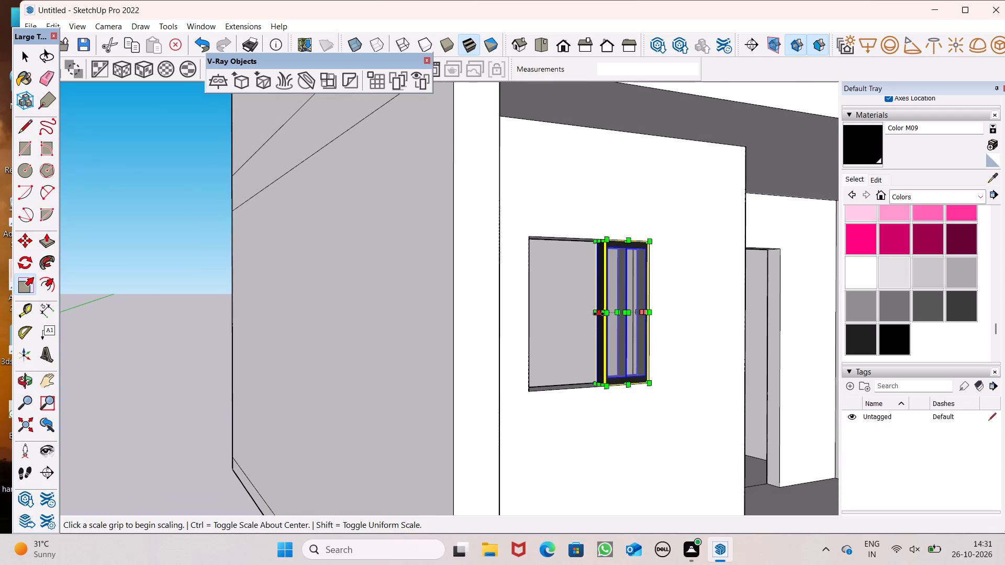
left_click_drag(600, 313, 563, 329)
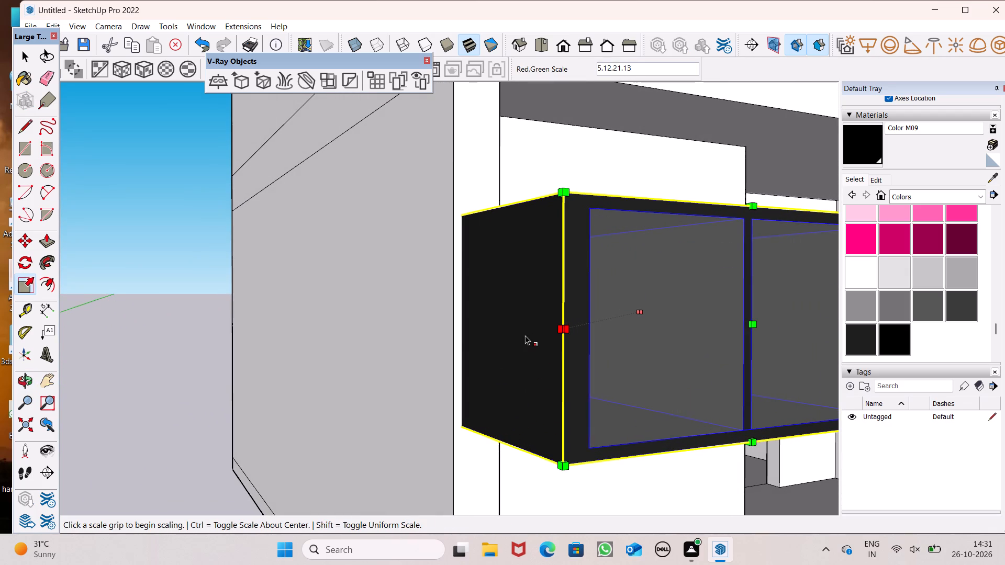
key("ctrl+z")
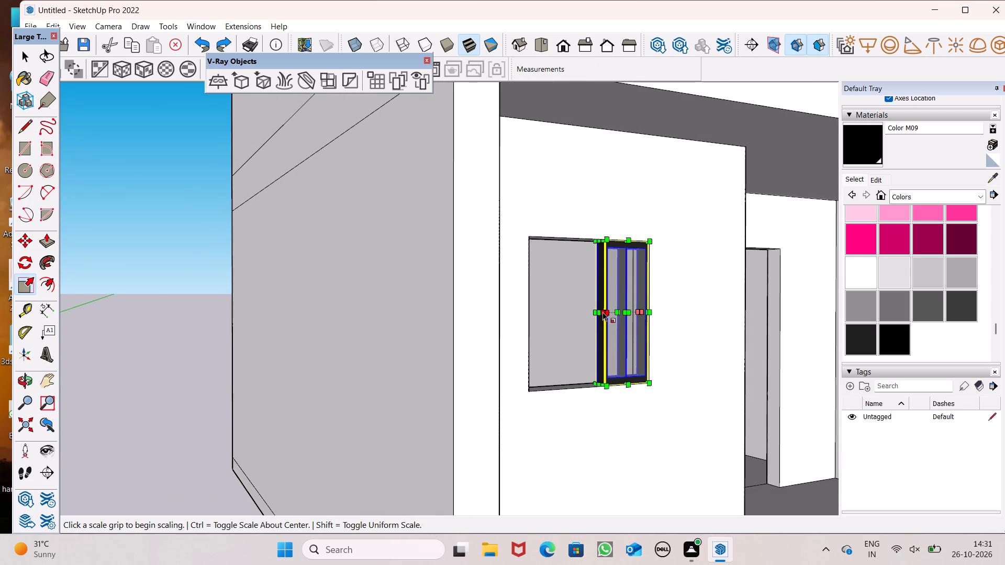
Scale the frame's width along the red axis by about 2.5 to fill the window opening, and deselect it.
left_click_drag(598, 313, 533, 329)
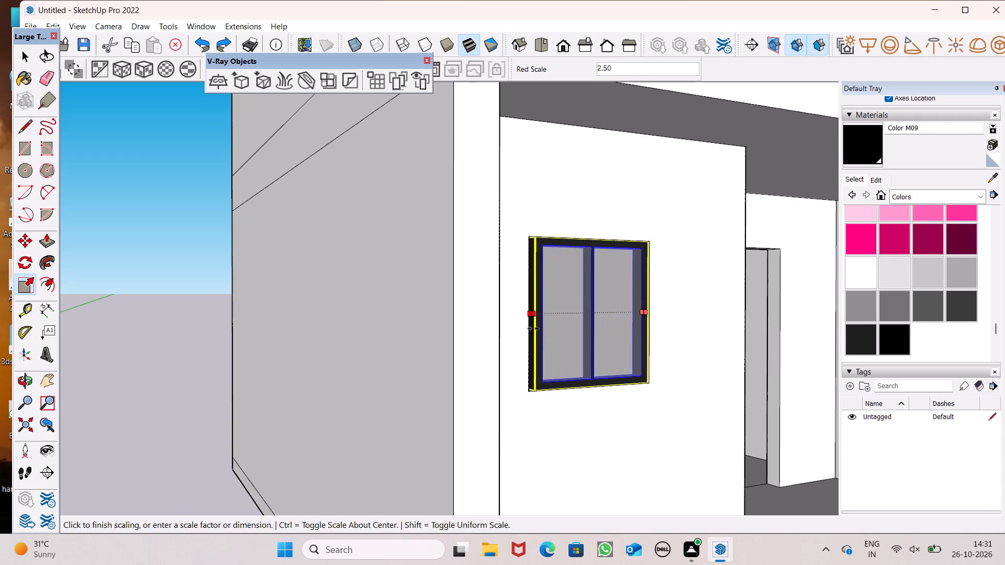
left_click_drag(533, 329, 528, 330)
scroll(454, 276, "down", 5)
middle_click_drag(454, 335, 315, 348)
scroll(258, 277, "down", 6)
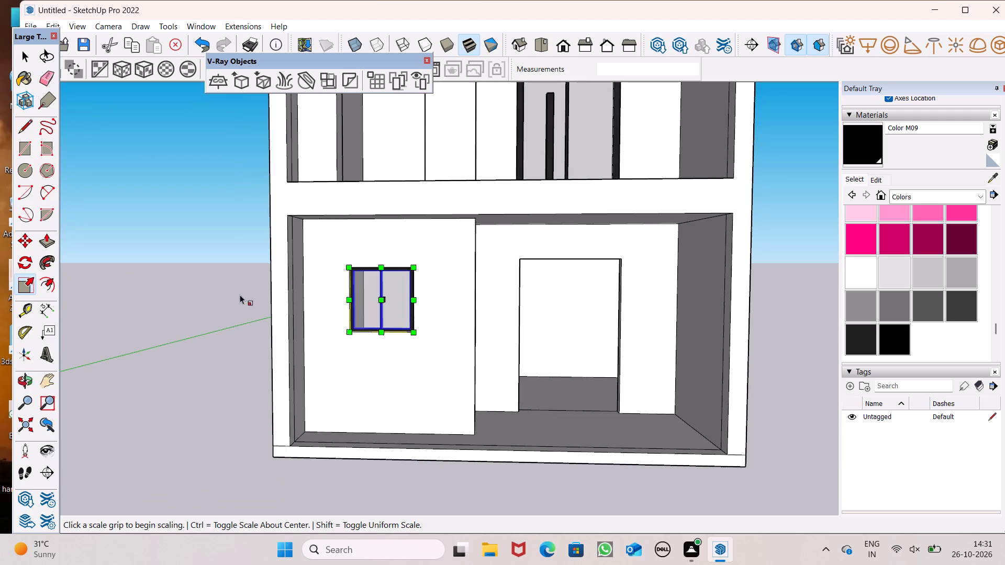
key("space")
left_click(226, 278)
Move the brown two-pane door frame from beside the building to the ground-floor door opening.
scroll(260, 266, "down", 8)
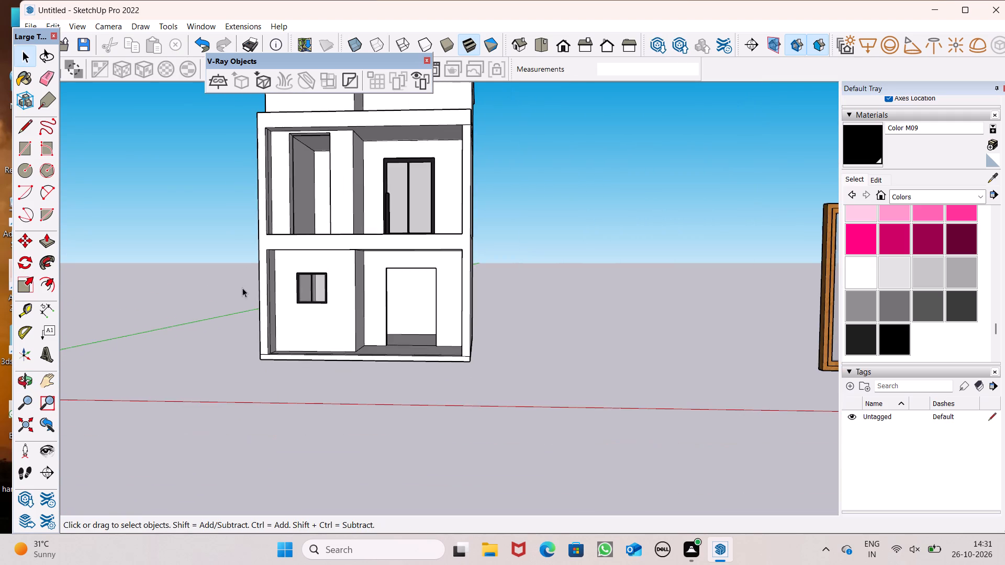
middle_click_drag(333, 334, 328, 361)
scroll(285, 312, "down", 1)
scroll(328, 287, "down", 4)
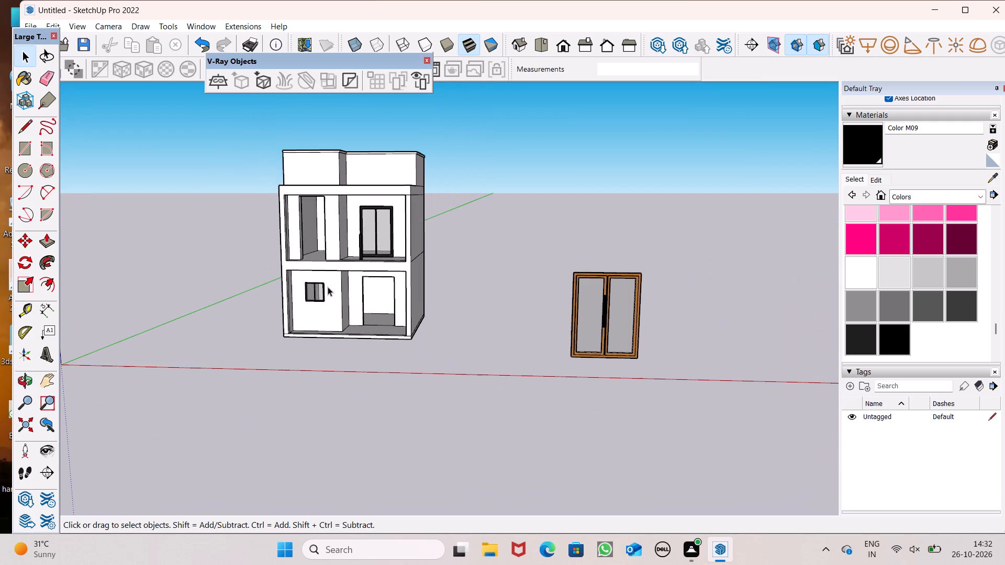
left_click(598, 322)
key("m")
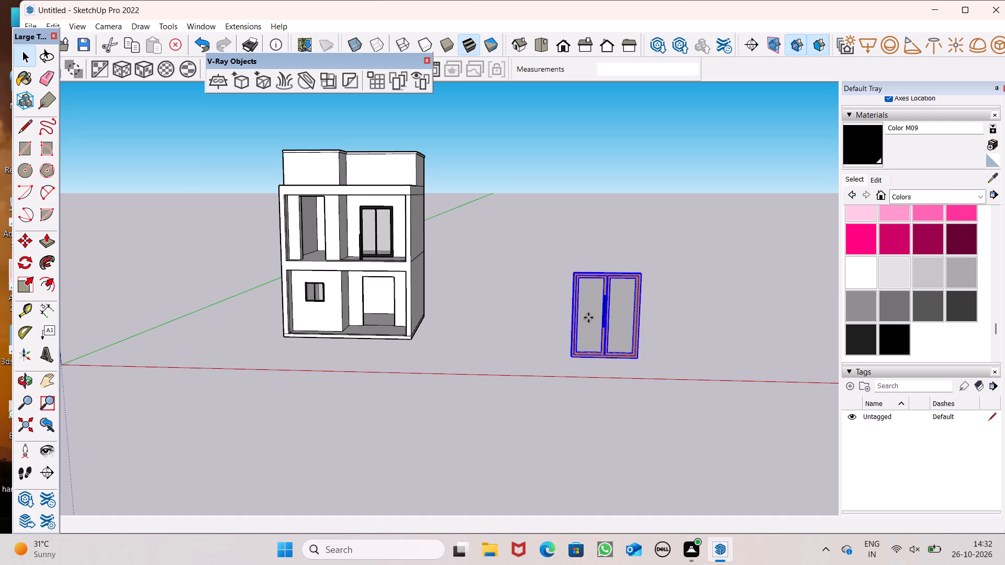
key("Return")
left_click_drag(638, 361, 575, 375)
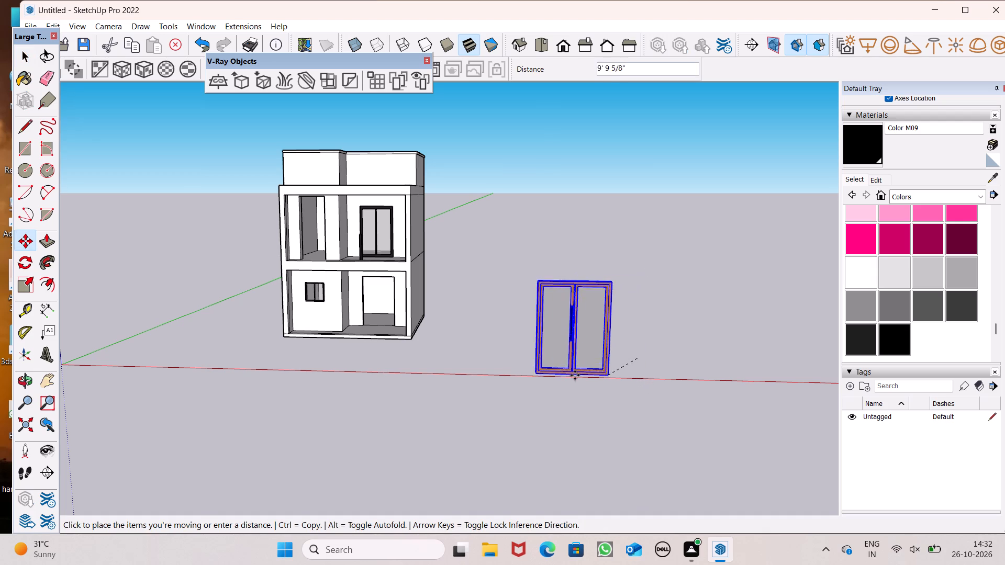
left_click_drag(575, 375, 396, 331)
scroll(352, 291, "up", 7)
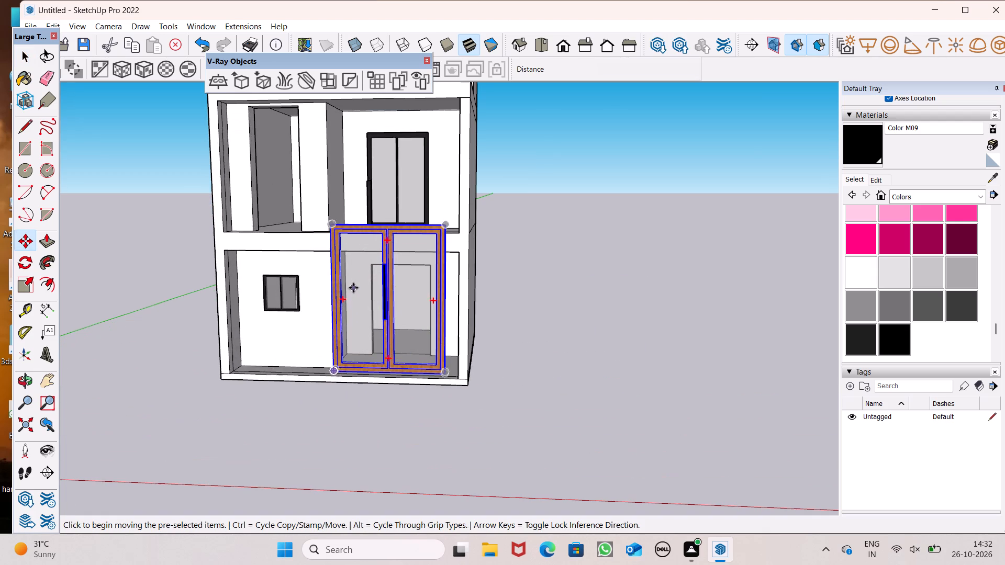
Scale the brown door frame down uniformly about its bottom corner to roughly the size of the ground-floor door opening.
left_click(29, 296)
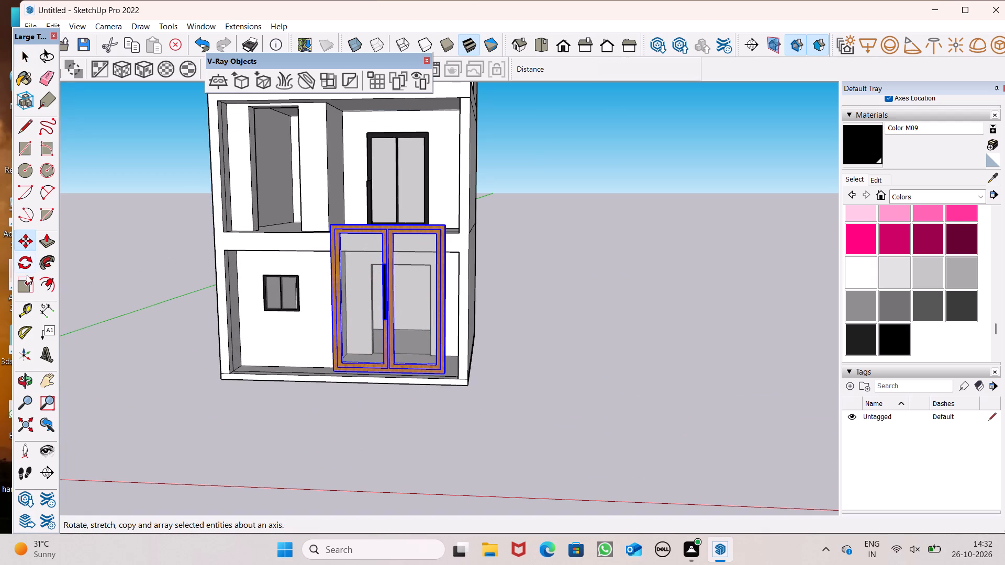
left_click(26, 277)
left_click_drag(331, 223, 331, 228)
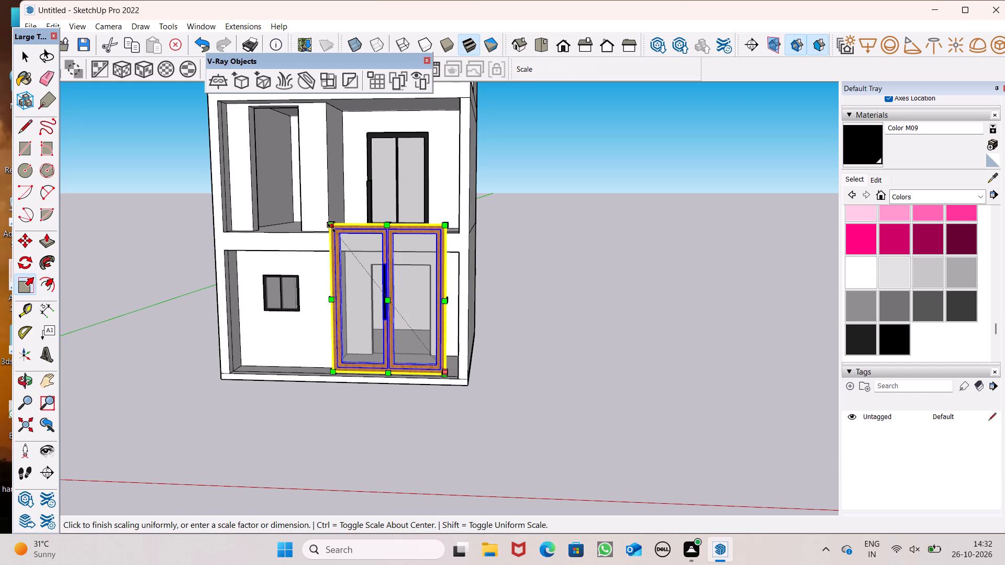
left_click_drag(331, 228, 353, 304)
key("space")
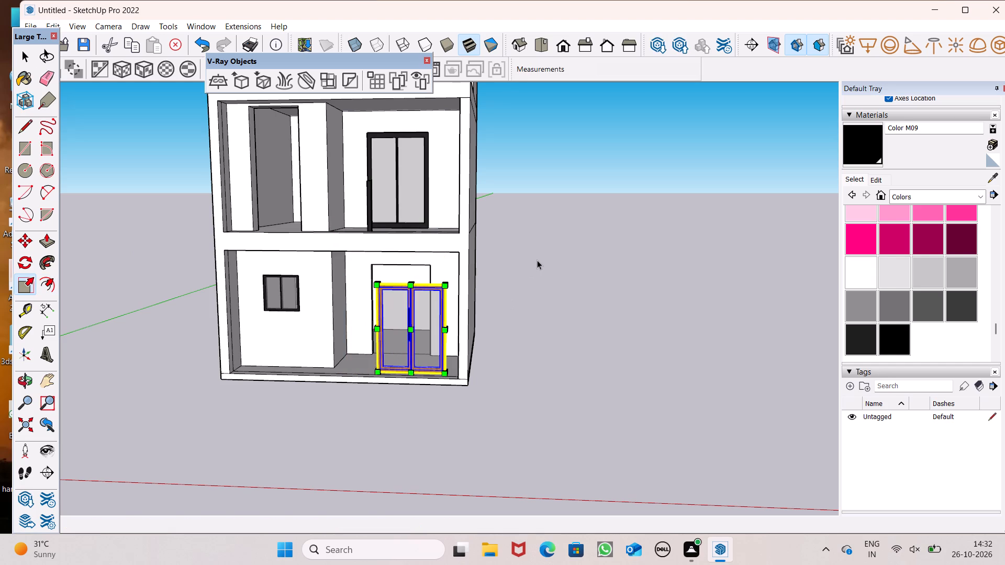
Move the brown two-pane door frame by its bottom corner about 14' back onto the side edge of the ground-floor door opening.
left_click(537, 260)
middle_click_drag(347, 354, 411, 354)
scroll(411, 354, "up", 5)
left_click(489, 363)
scroll(472, 370, "down", 3)
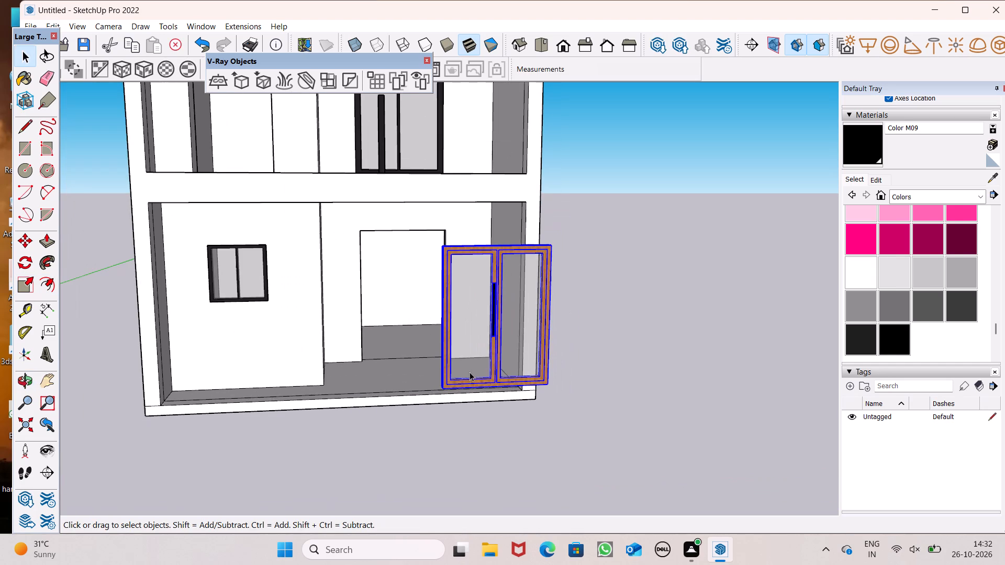
key("m")
key("Return")
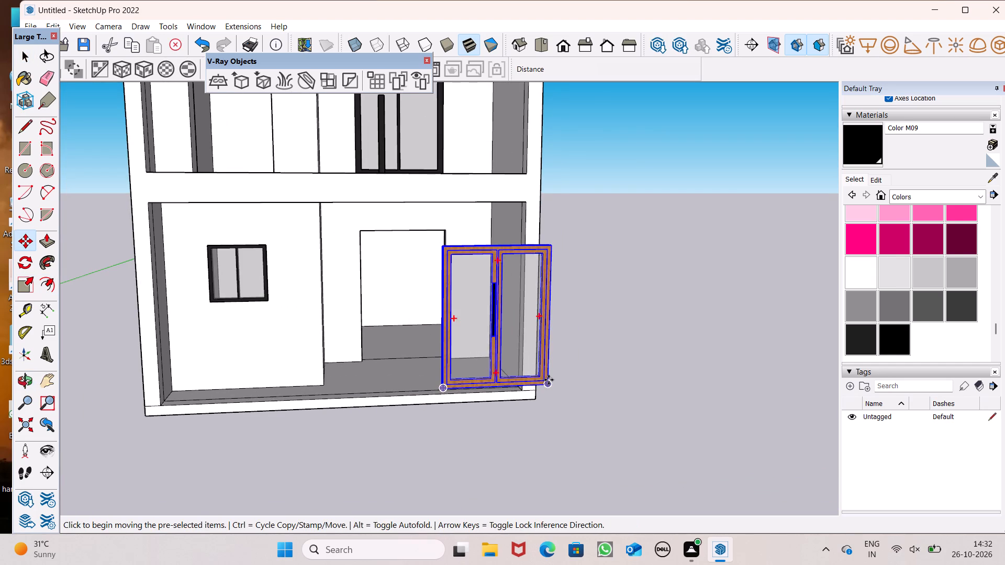
left_click_drag(548, 382, 452, 324)
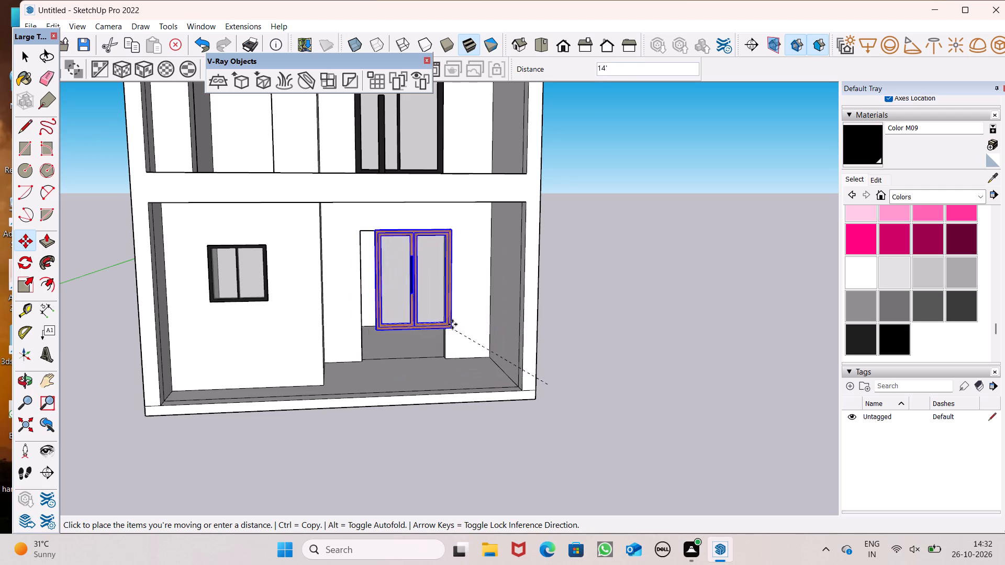
left_click_drag(452, 324, 448, 321)
Move the brown door frame down along the opening's side edge so its bottom corner rests on the floor.
scroll(442, 332, "up", 9)
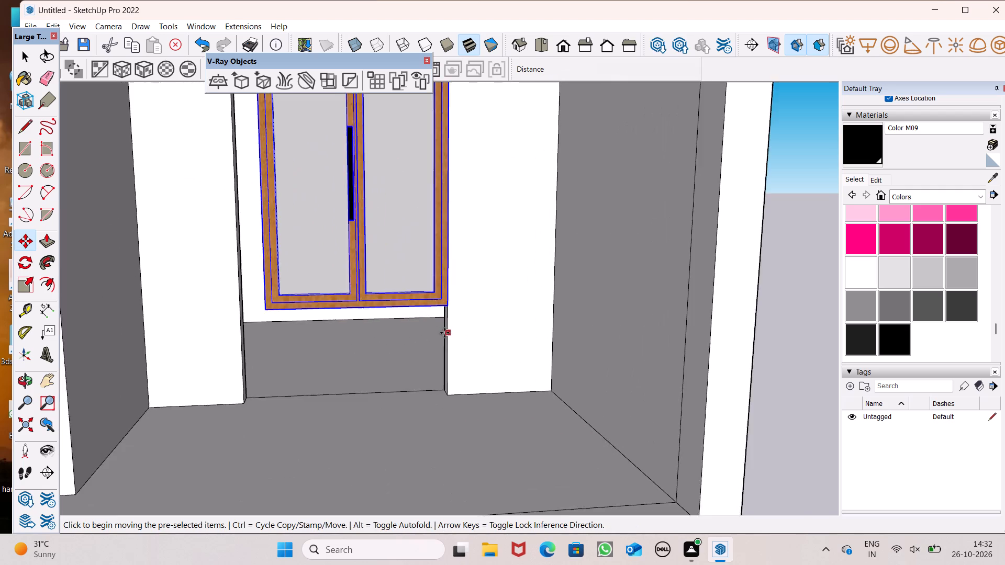
scroll(444, 335, "down", 3)
middle_click_drag(464, 371, 431, 408)
scroll(431, 408, "up", 6)
left_click_drag(446, 257, 447, 297)
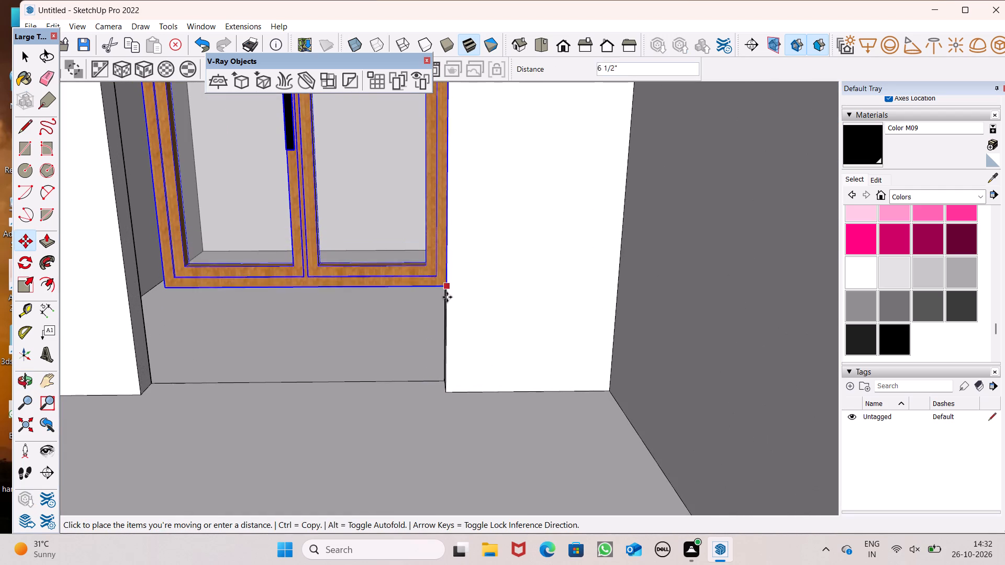
left_click_drag(447, 297, 448, 392)
scroll(480, 324, "down", 6)
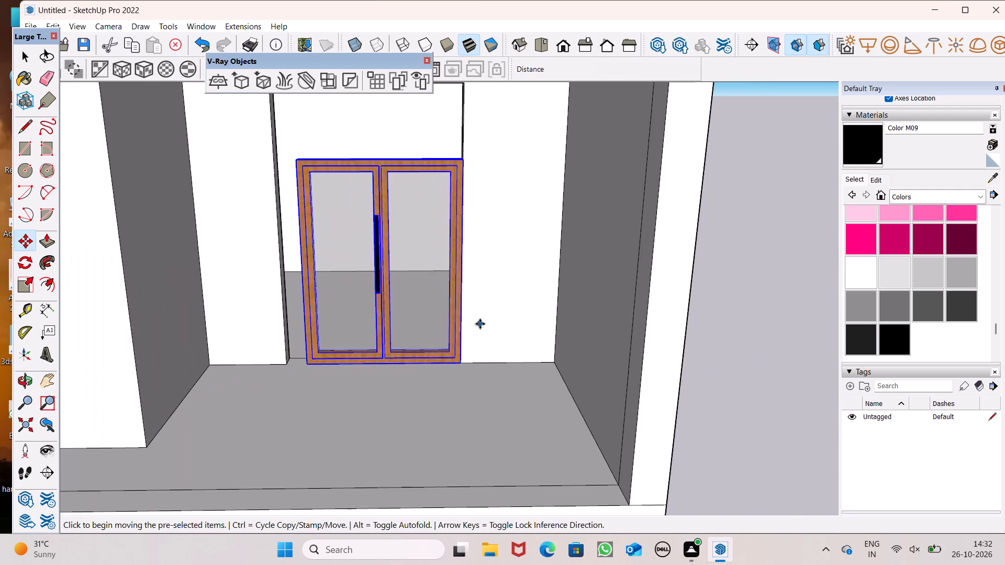
scroll(480, 324, "down", 3)
Scale the brown door frame's height upward along the blue axis by about 1.13, keeping its base on the floor.
left_click(24, 282)
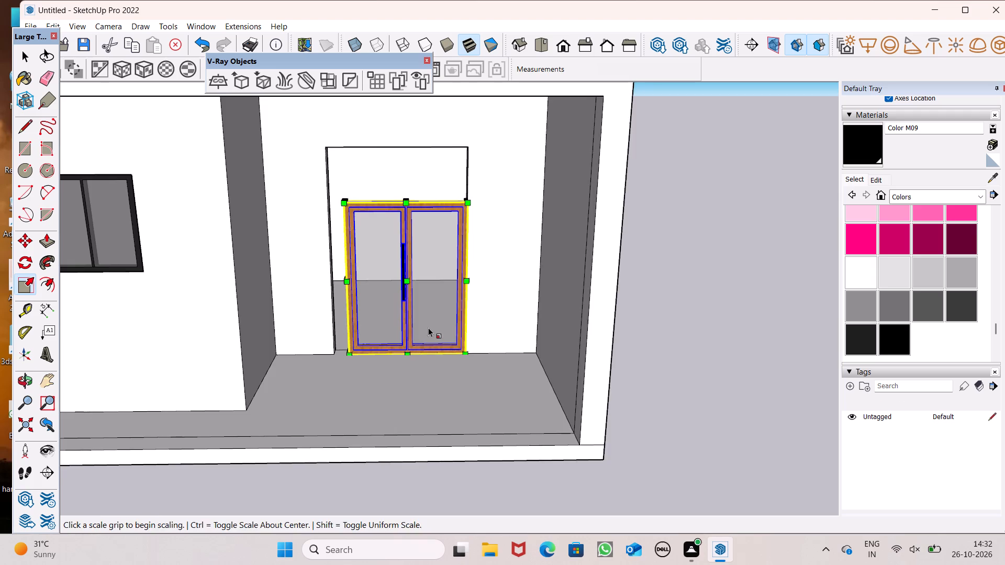
middle_click_drag(428, 327, 510, 357)
scroll(510, 359, "up", 1)
middle_click_drag(432, 242, 431, 274)
scroll(428, 262, "up", 3)
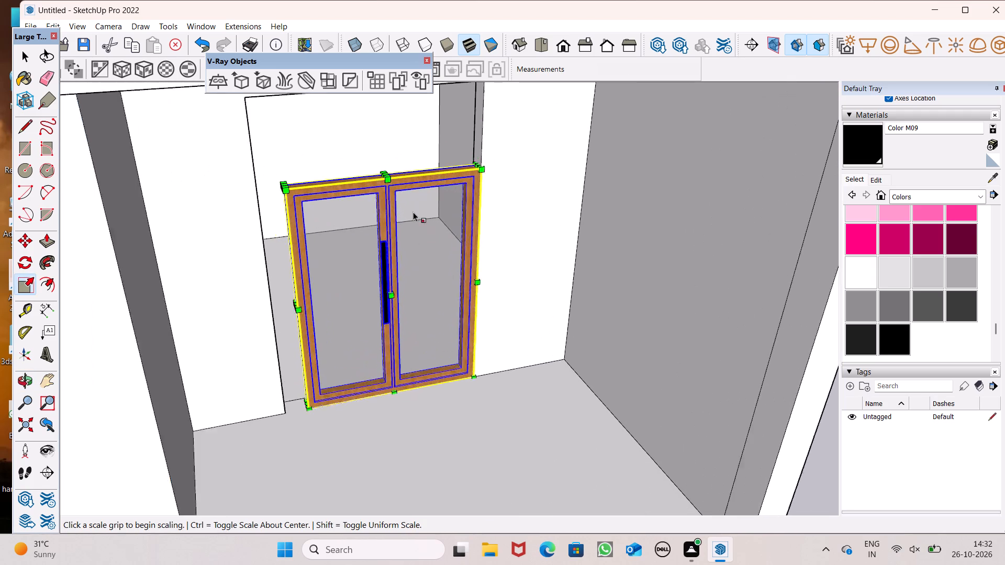
scroll(413, 212, "up", 2)
scroll(422, 168, "down", 2)
middle_click_drag(439, 215, 442, 245)
scroll(416, 219, "up", 4)
middle_click_drag(416, 219, 416, 206)
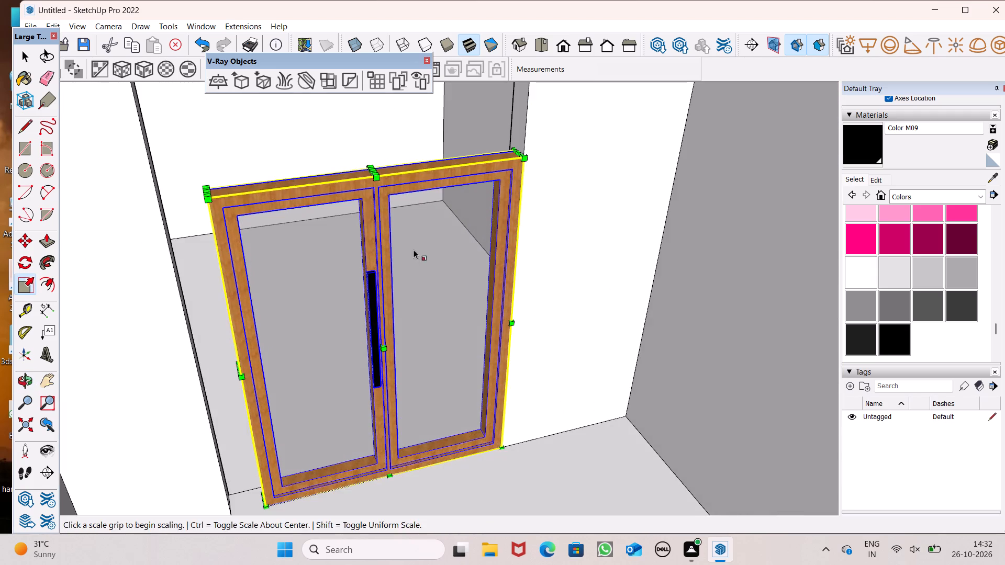
middle_click_drag(415, 250, 425, 225)
scroll(422, 228, "down", 2)
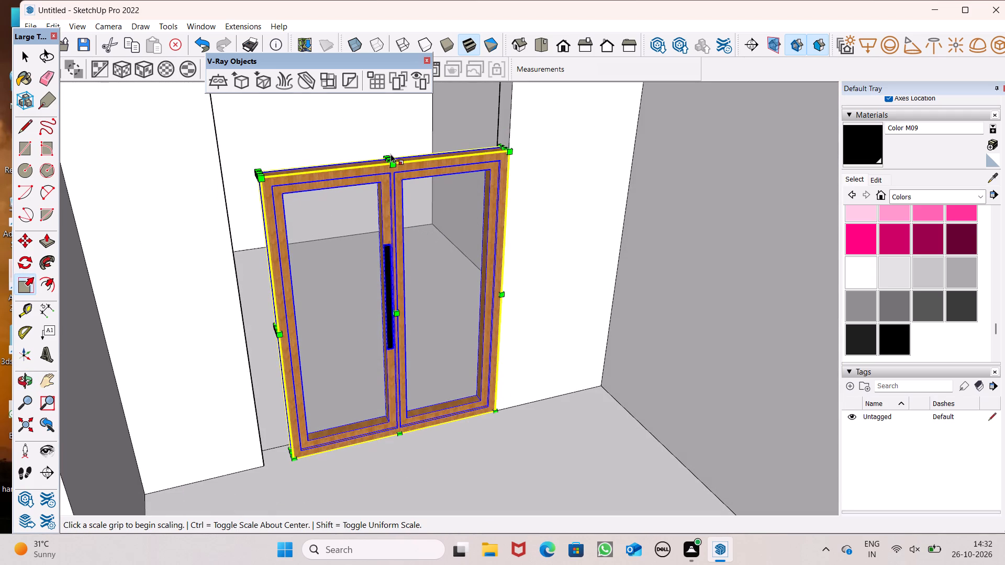
left_click_drag(388, 157, 389, 96)
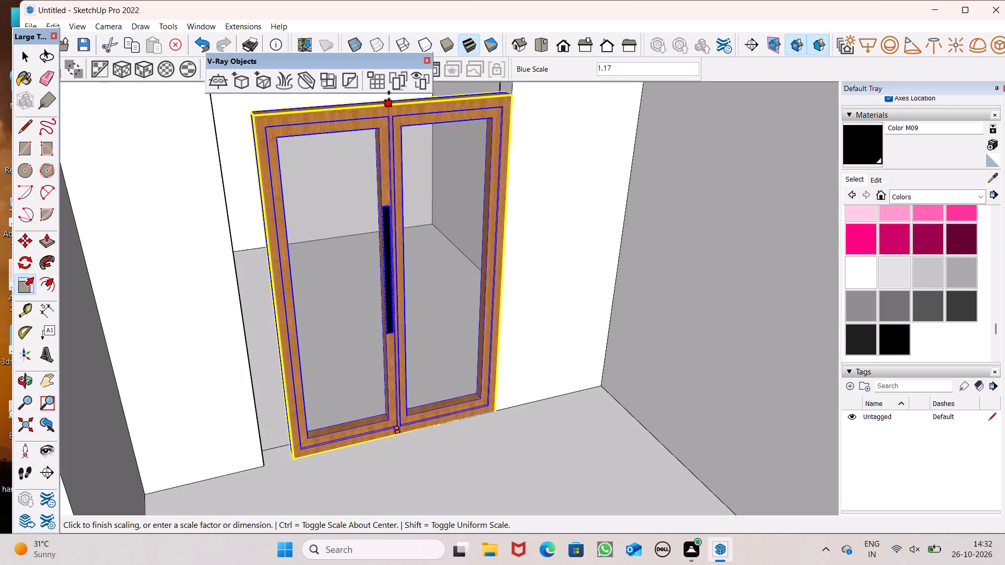
left_click_drag(389, 96, 389, 87)
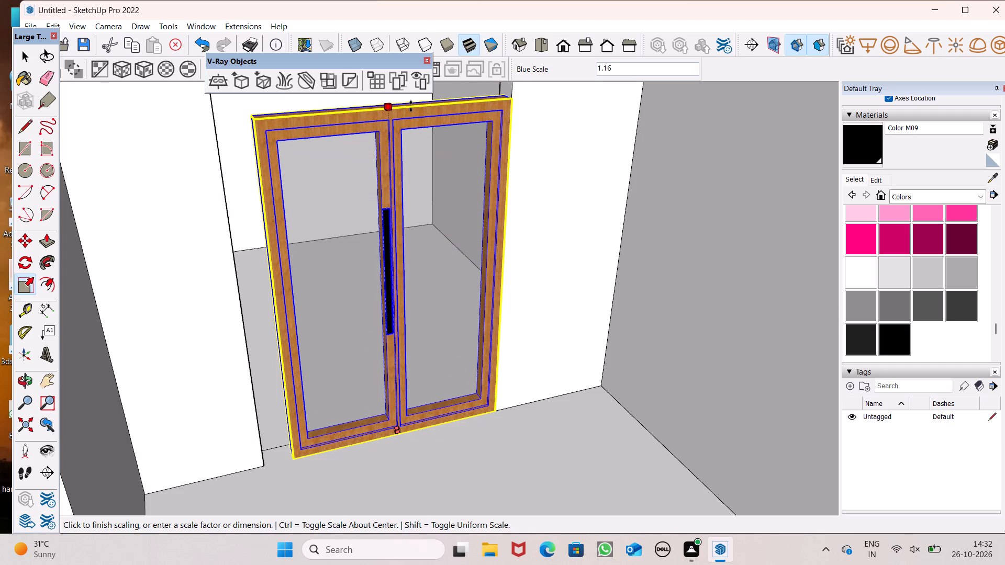
left_click(416, 93)
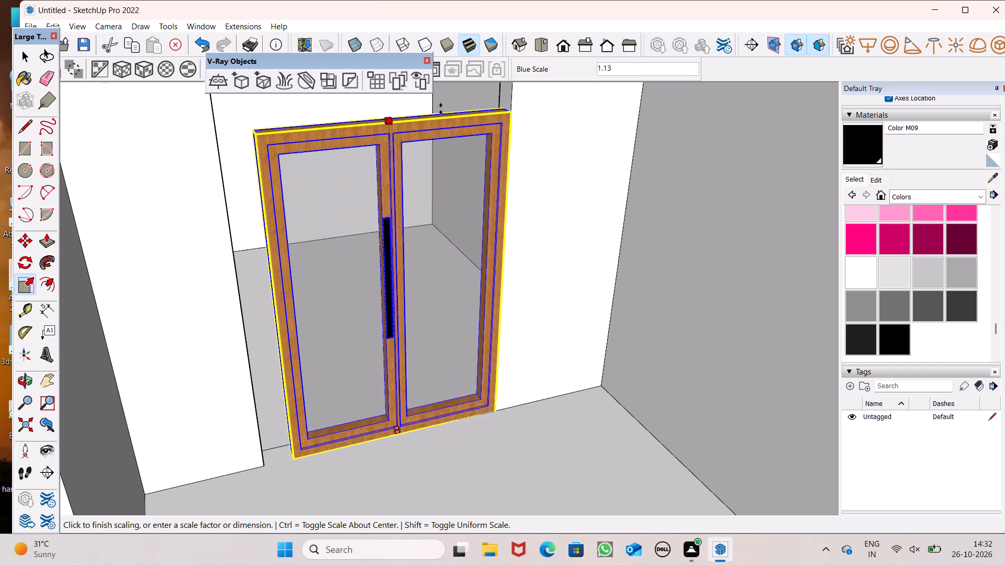
left_click(441, 108)
Scale the brown door frame's height further along the blue axis up to the top edge of the door opening.
type("b")
key("space")
scroll(473, 219, "down", 11)
middle_click_drag(524, 250, 560, 200)
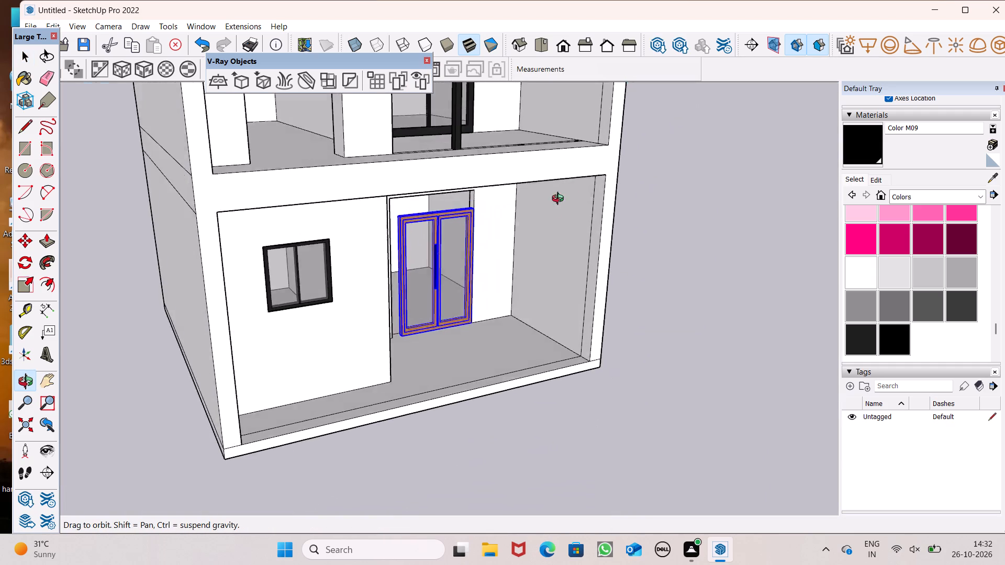
middle_click_drag(560, 200, 562, 150)
scroll(440, 205, "up", 7)
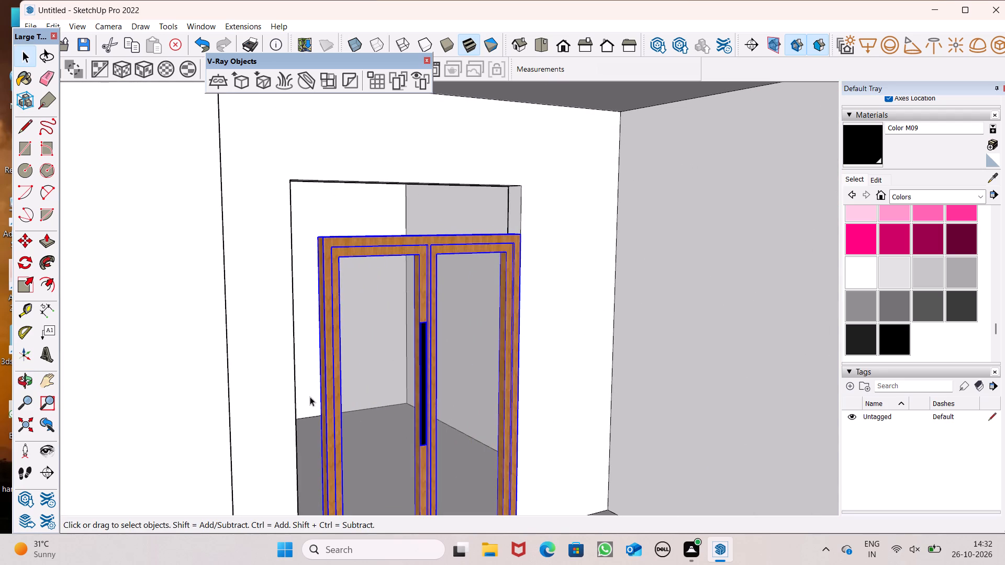
left_click(25, 292)
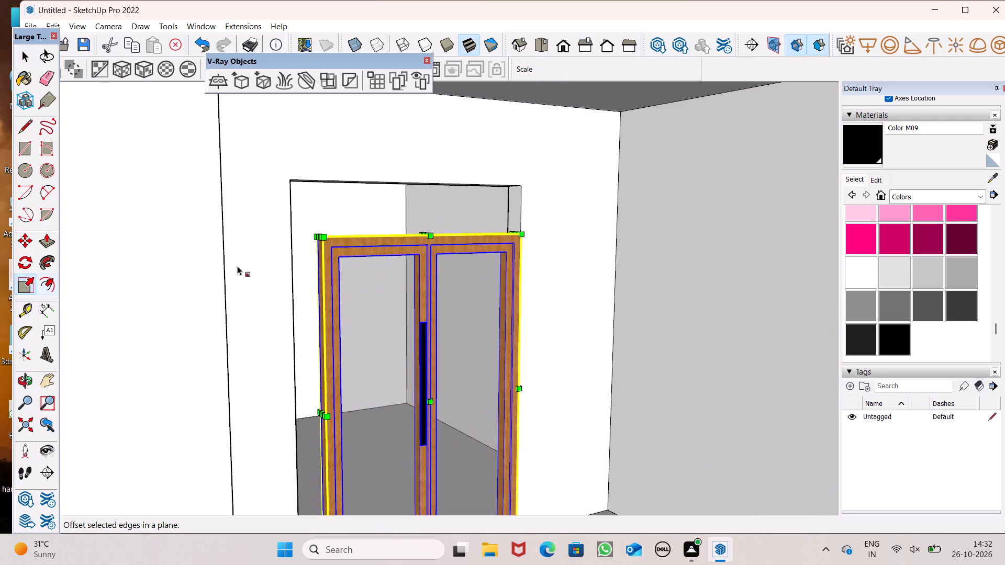
middle_click_drag(326, 288, 346, 327)
scroll(456, 234, "up", 5)
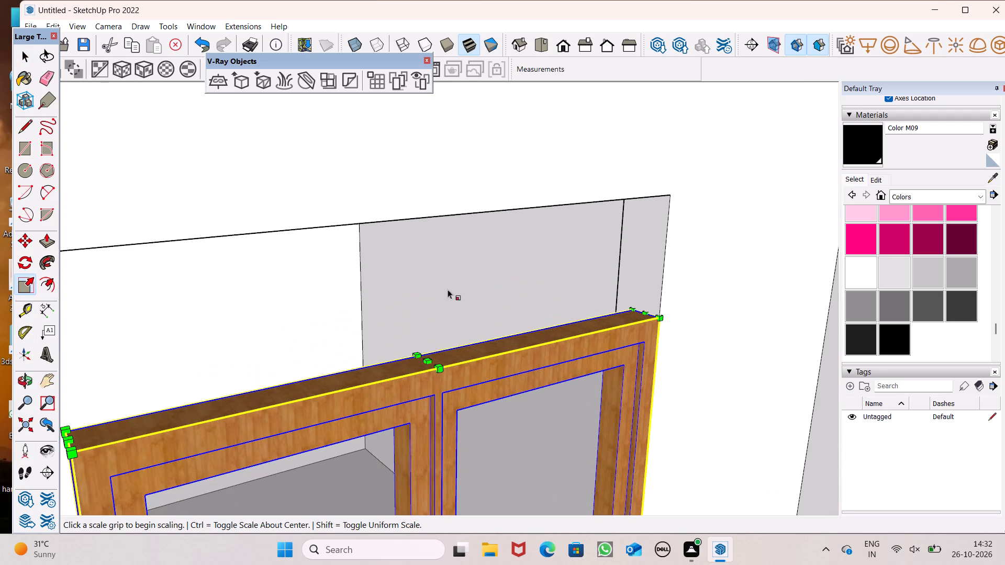
left_click_drag(430, 361, 434, 220)
scroll(433, 166, "down", 11)
scroll(370, 325, "down", 4)
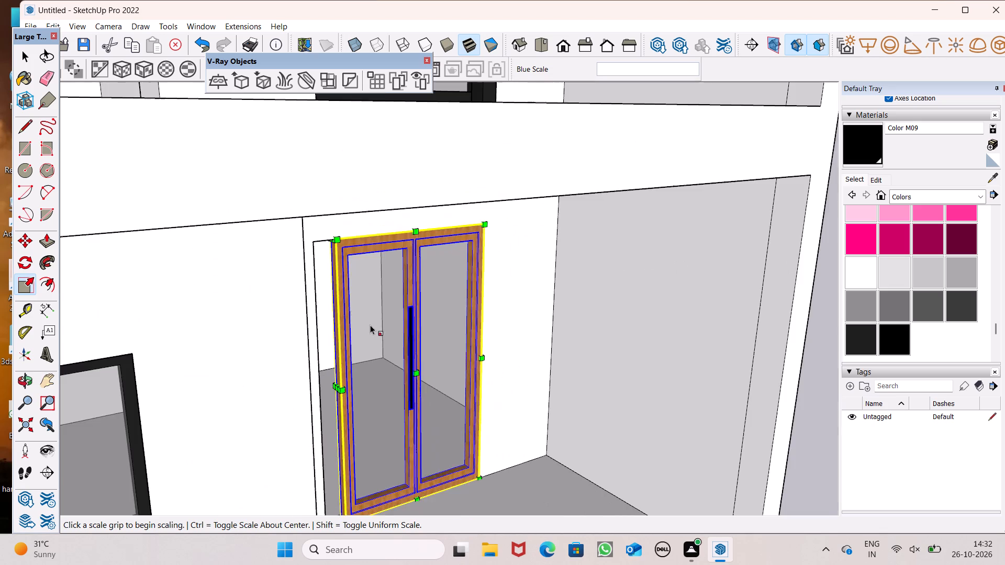
Scale the brown door frame's width along the red axis by about 1.13 to reach the opening's far edge, and deselect it.
scroll(370, 325, "down", 1)
middle_click_drag(370, 468, 361, 416)
scroll(339, 419, "up", 8)
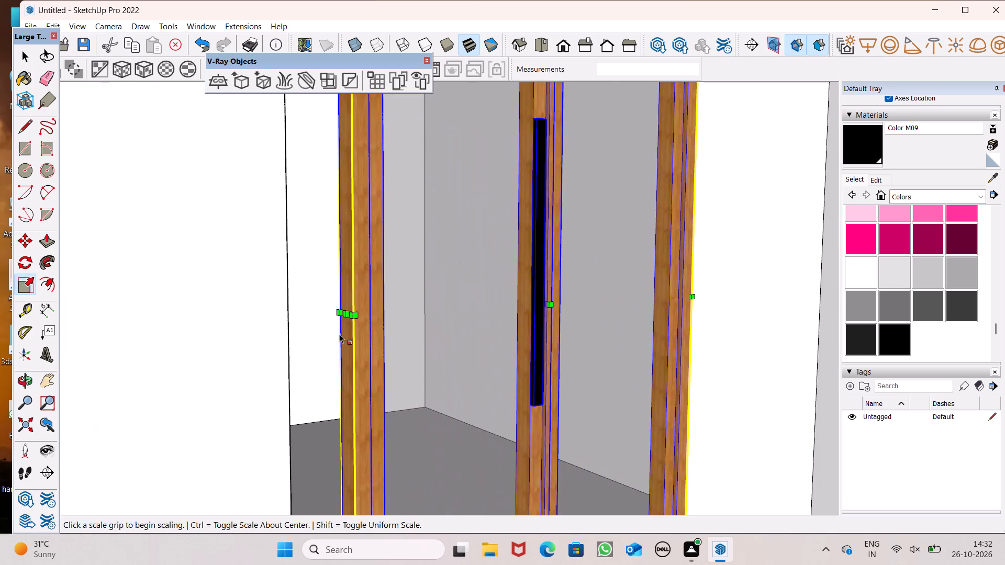
scroll(340, 331, "down", 3)
left_click_drag(344, 308, 311, 320)
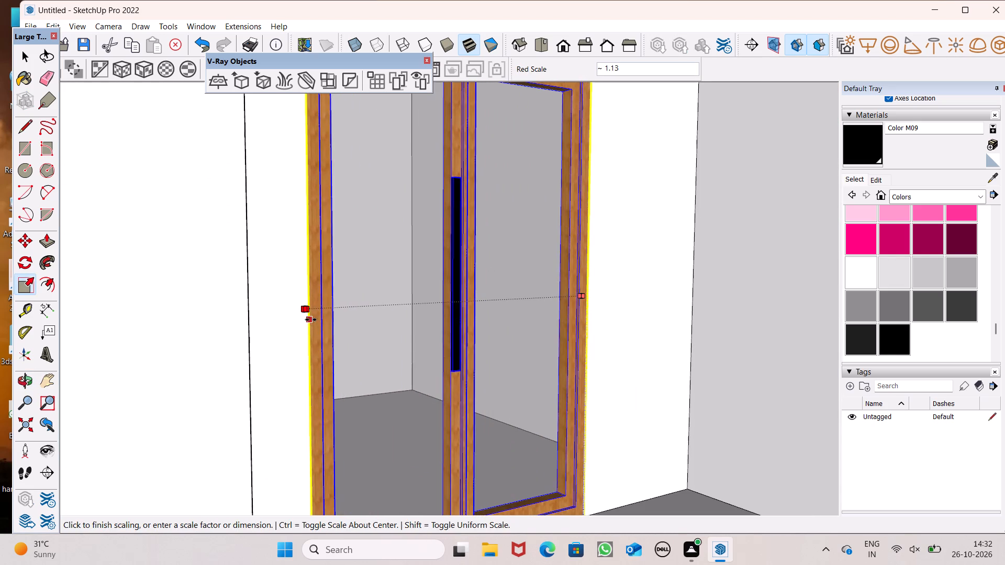
left_click_drag(311, 320, 311, 320)
scroll(309, 302, "down", 14)
scroll(367, 310, "down", 3)
middle_click_drag(318, 367, 297, 362)
key("space")
left_click(584, 392)
Push the top face of the black upper-floor balcony post down by 1'.
scroll(496, 298, "down", 3)
middle_click_drag(508, 304, 406, 364)
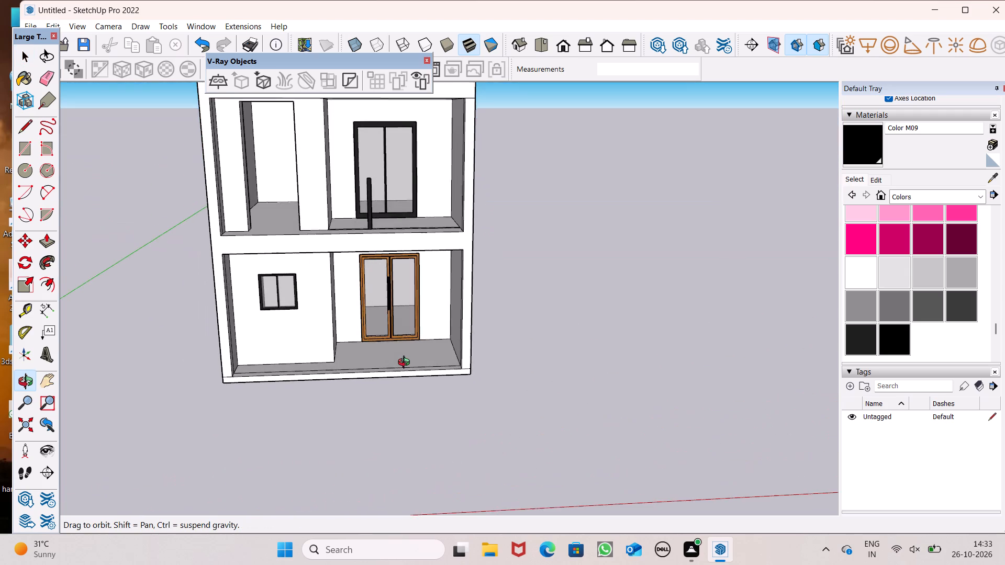
middle_click_drag(406, 364, 365, 359)
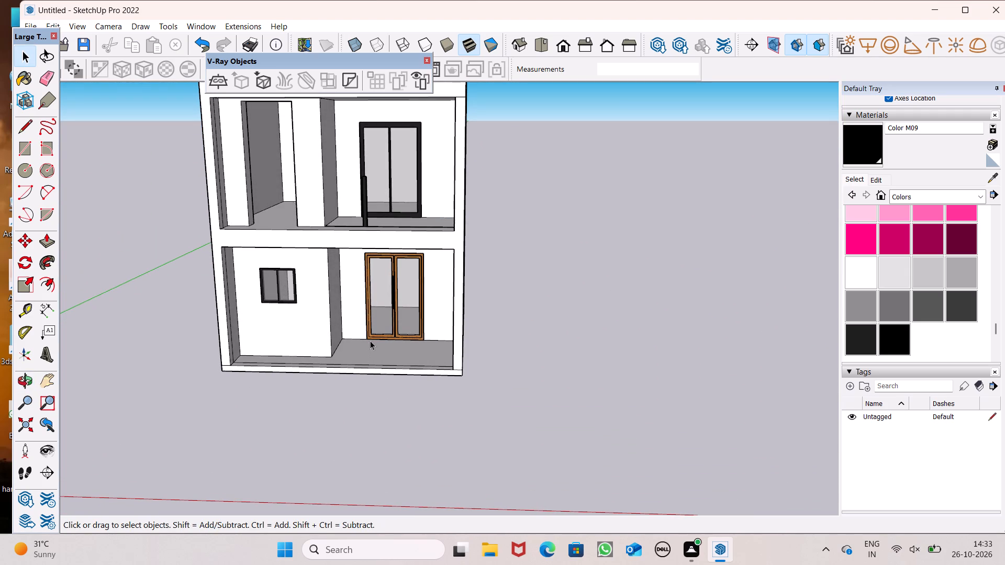
scroll(382, 232, "up", 7)
scroll(400, 190, "down", 2)
scroll(400, 190, "up", 1)
scroll(400, 190, "down", 4)
middle_click_drag(393, 174, 366, 300)
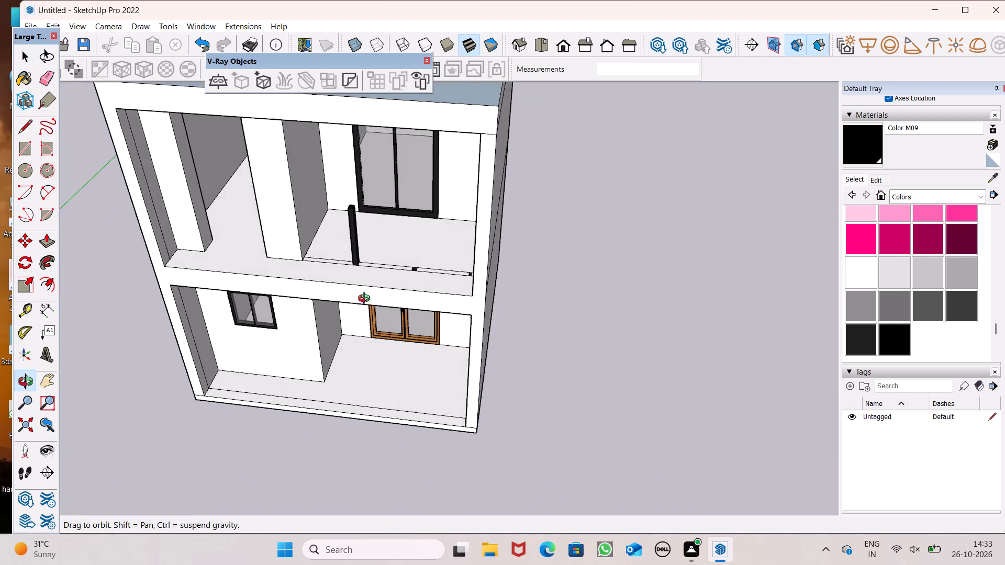
middle_click_drag(366, 300, 373, 287)
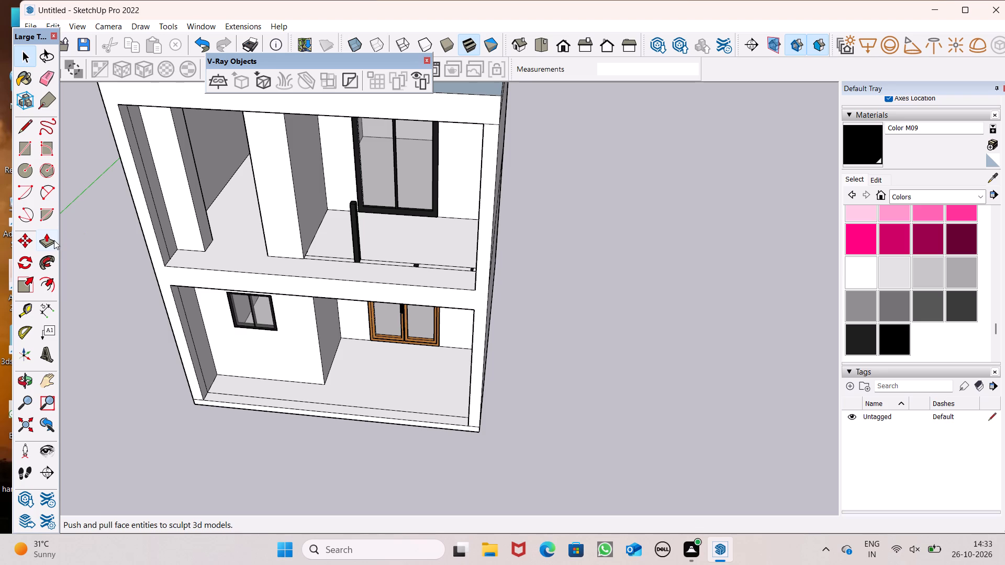
left_click(54, 240)
scroll(246, 212, "up", 6)
scroll(414, 185, "up", 5)
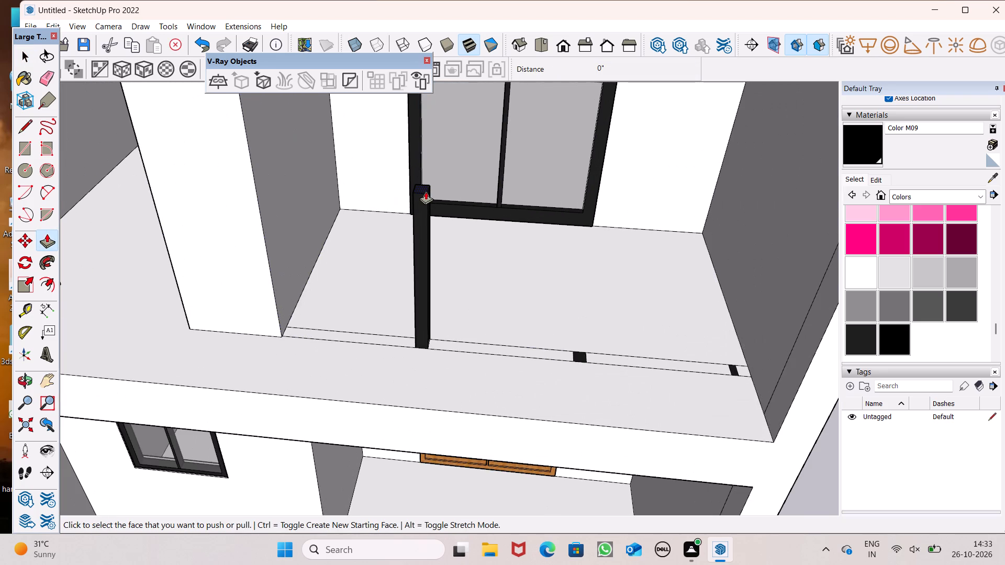
left_click_drag(427, 191, 432, 216)
type("1'")
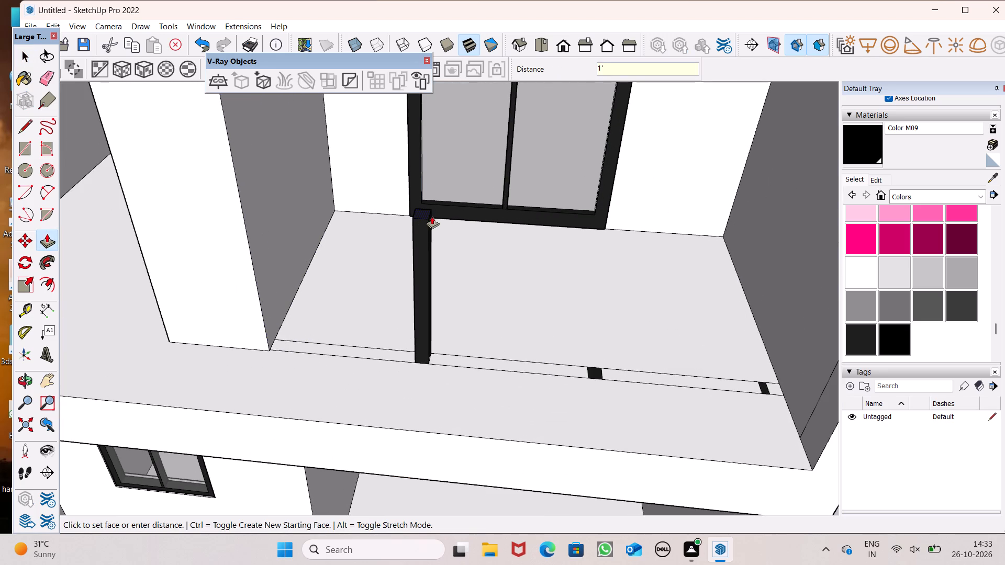
left_click_drag(432, 216, 432, 217)
key("Return")
key("space")
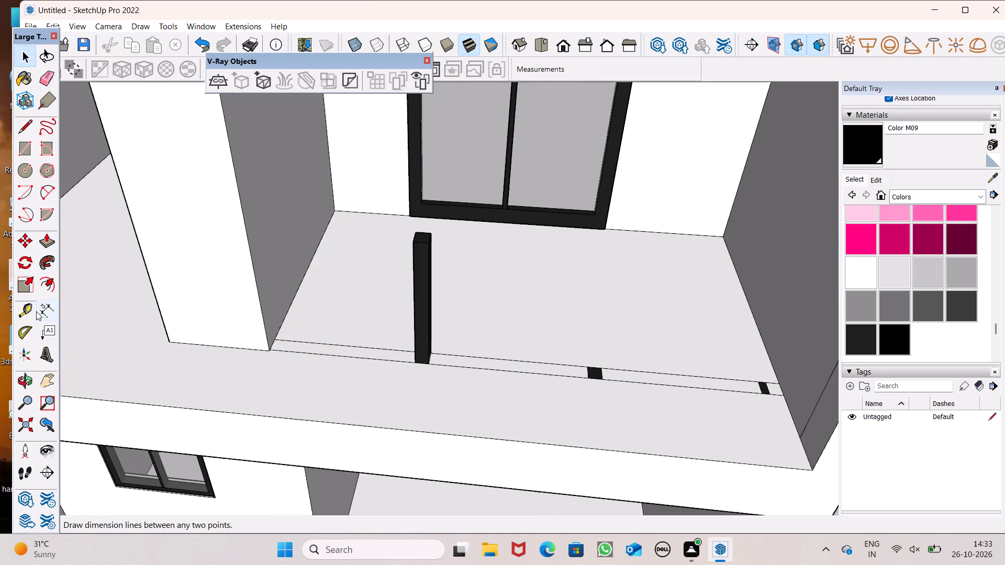
Check the shortened black balcony post's height with a linear dimension from its top to its base.
left_click(39, 310)
middle_click_drag(258, 379, 229, 288)
scroll(230, 290, "up", 1)
scroll(351, 211, "up", 2)
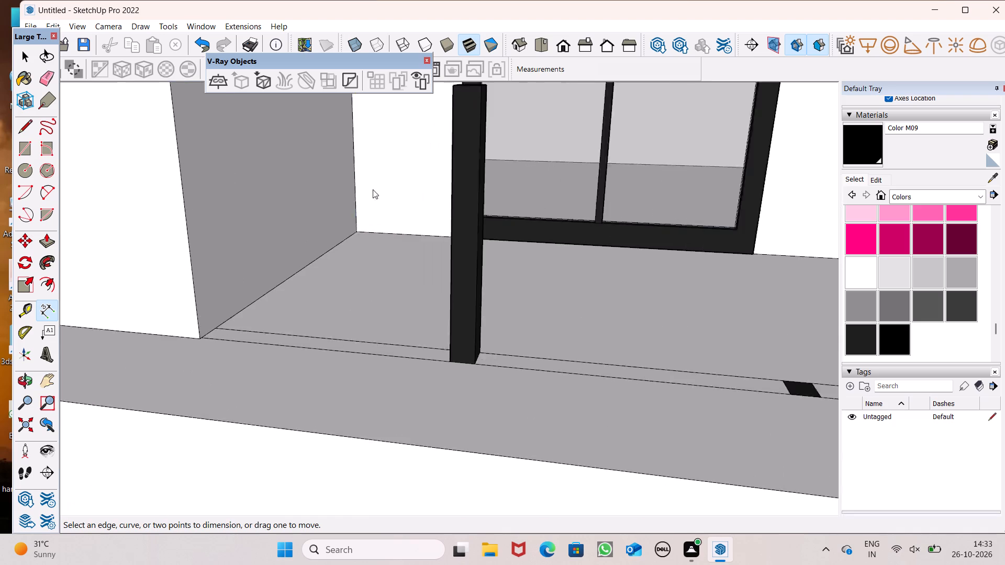
scroll(373, 189, "up", 2)
scroll(396, 182, "down", 5)
left_click(444, 138)
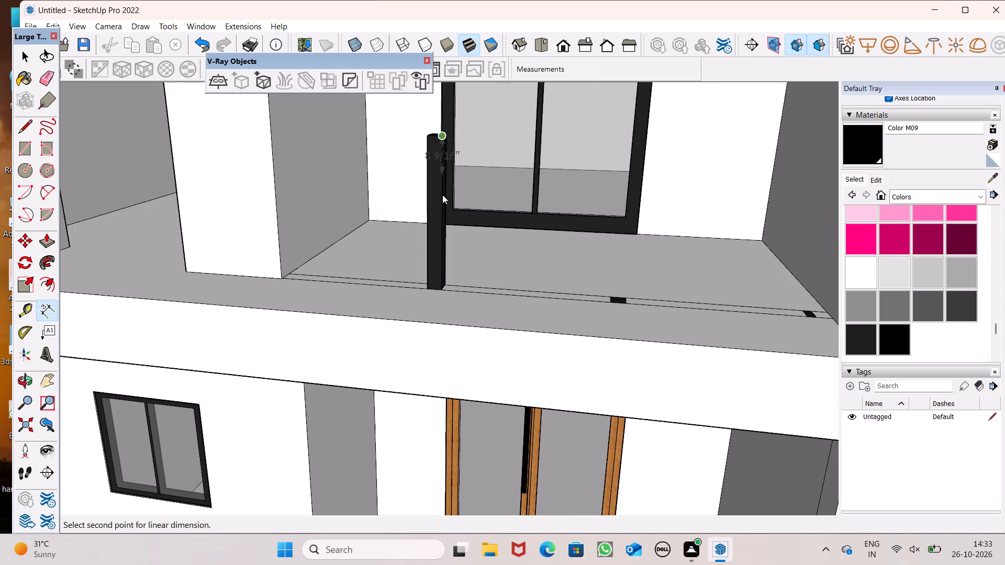
left_click(439, 290)
key("space")
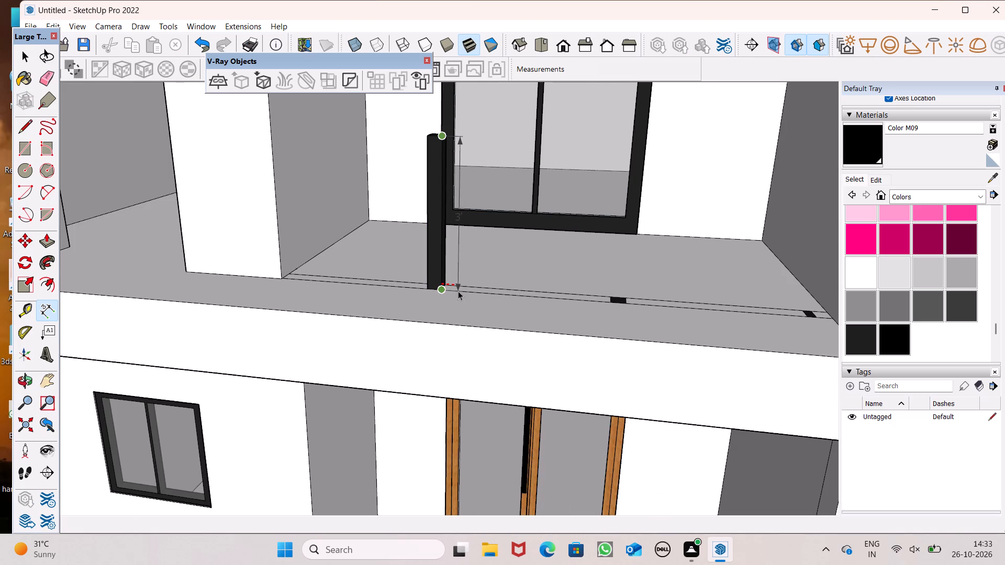
Extrude the middle black square on the balcony strip upward to match the height of the first post.
scroll(342, 286, "down", 4)
middle_click_drag(419, 318, 423, 384)
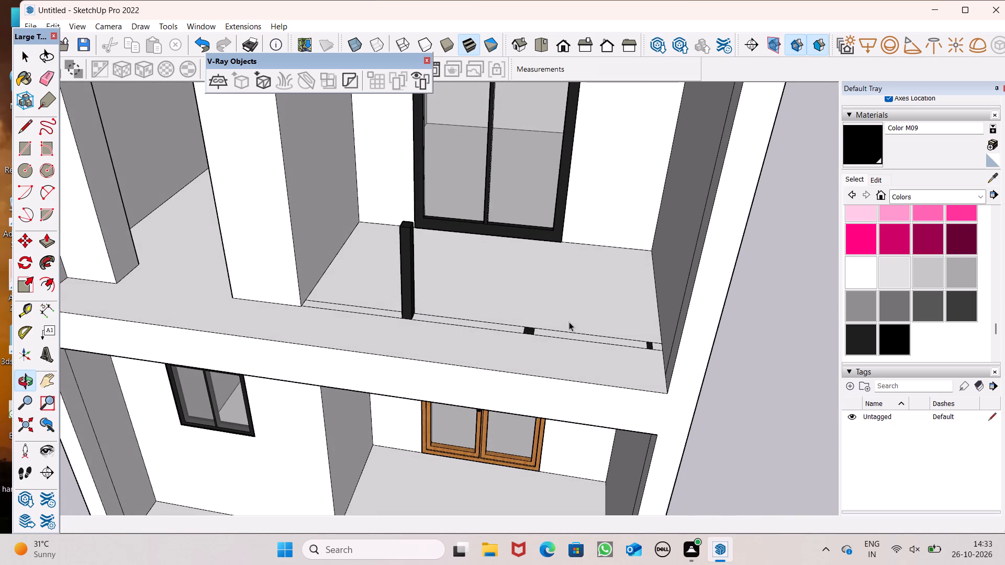
left_click(49, 243)
middle_click_drag(341, 261, 341, 268)
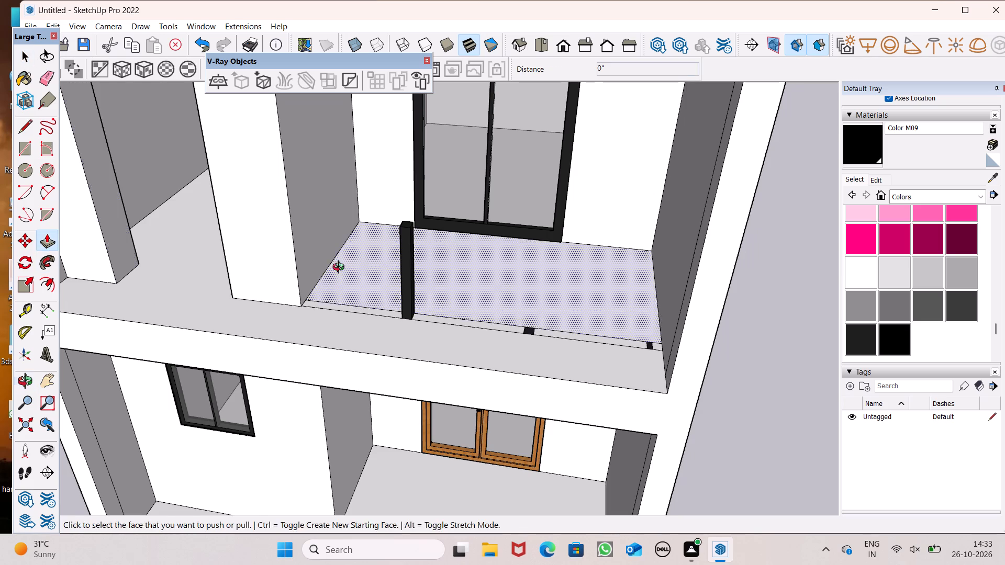
middle_click_drag(341, 268, 341, 340)
scroll(341, 340, "up", 4)
middle_click_drag(547, 414, 548, 382)
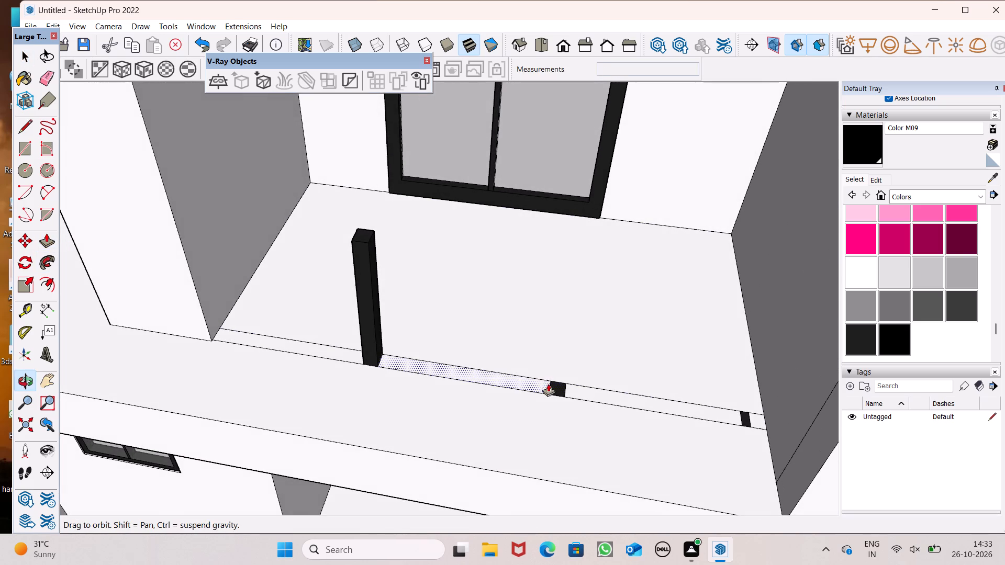
left_click_drag(558, 390, 358, 248)
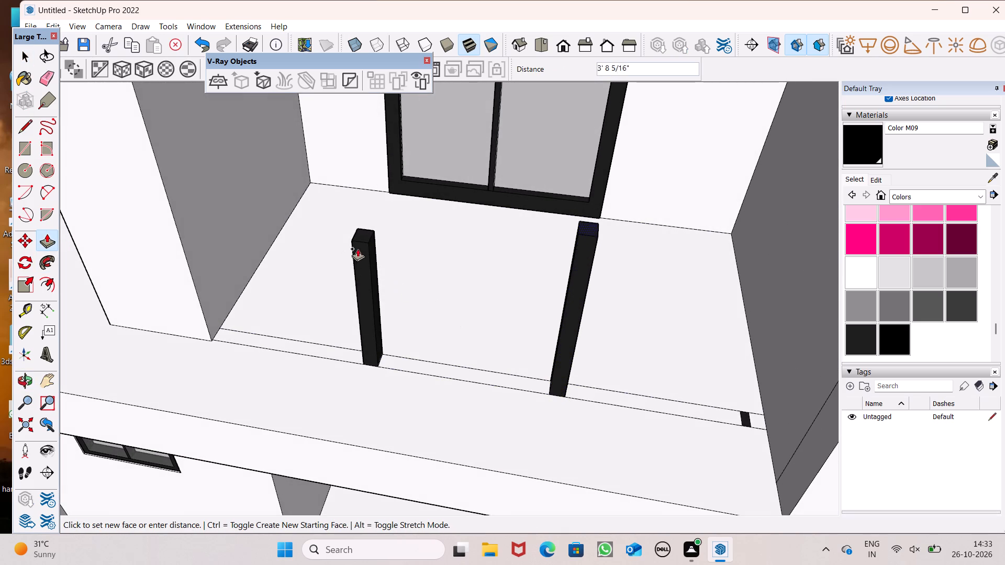
left_click_drag(358, 248, 367, 242)
Extrude the last black square on the balcony strip upward 3' to match the middle post's height.
left_click_drag(745, 419, 741, 400)
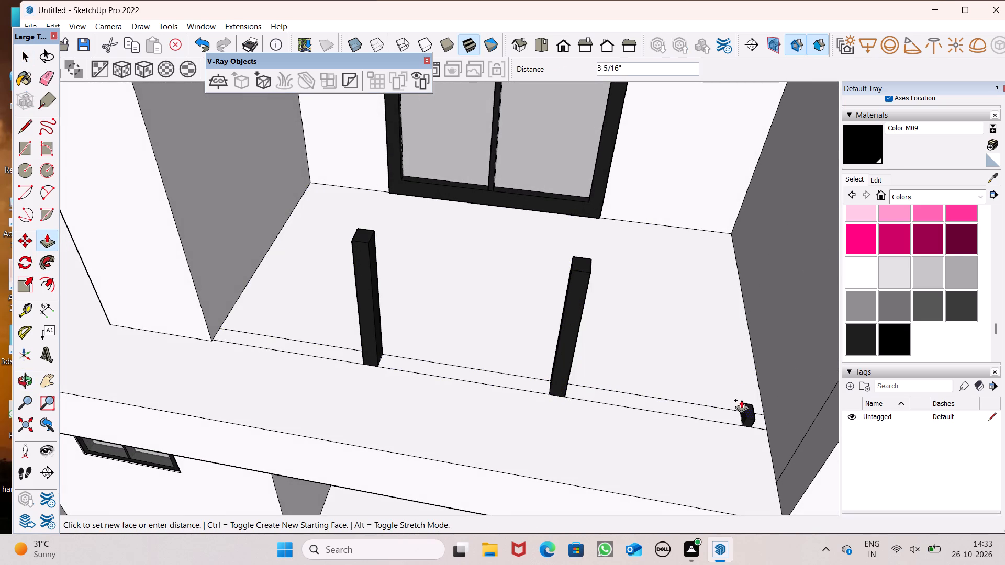
left_click_drag(741, 400, 586, 261)
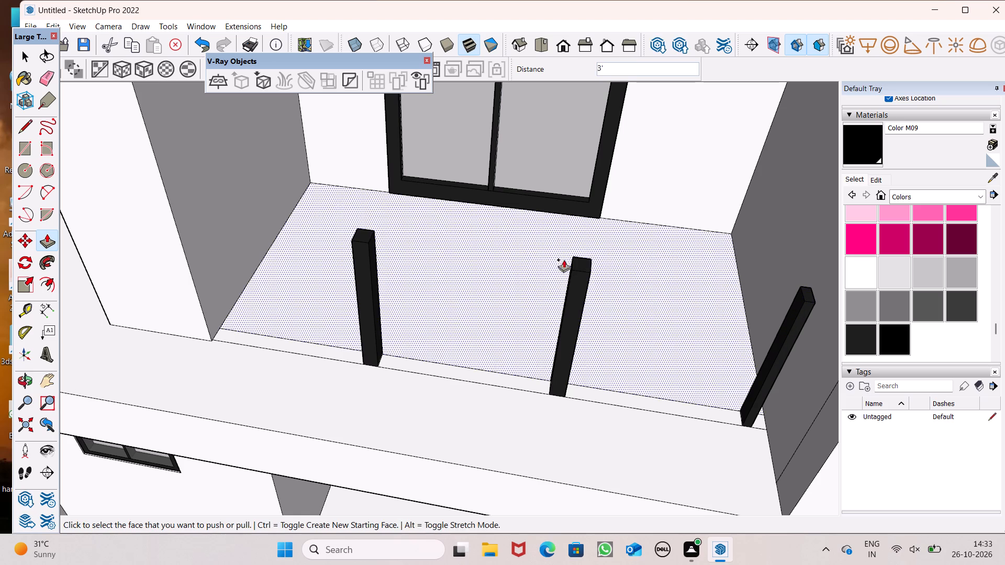
key("space")
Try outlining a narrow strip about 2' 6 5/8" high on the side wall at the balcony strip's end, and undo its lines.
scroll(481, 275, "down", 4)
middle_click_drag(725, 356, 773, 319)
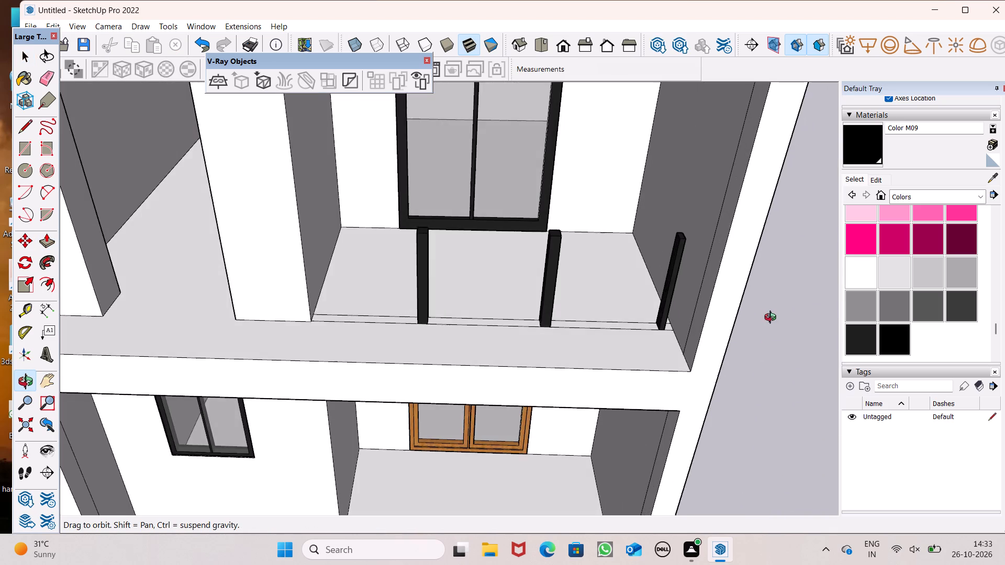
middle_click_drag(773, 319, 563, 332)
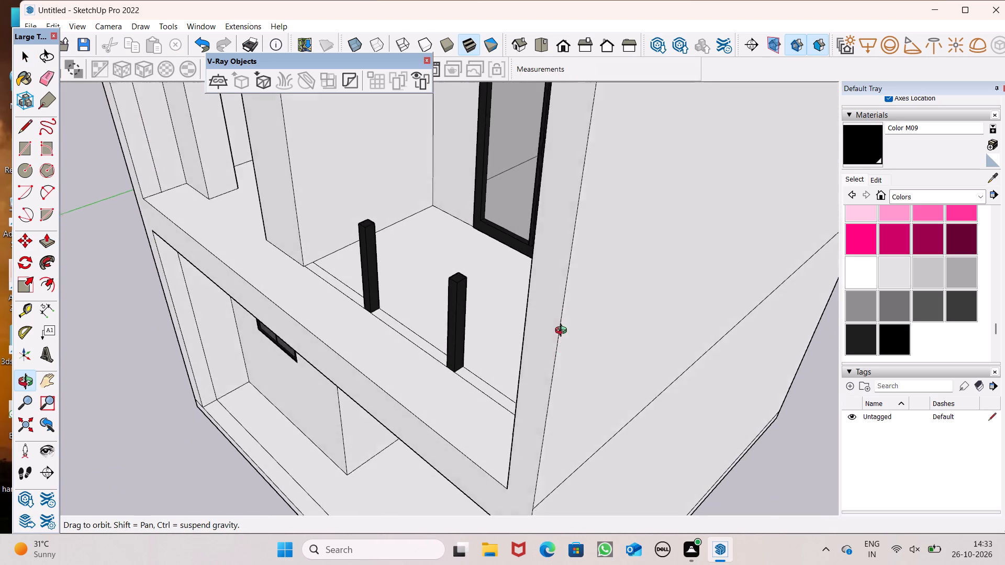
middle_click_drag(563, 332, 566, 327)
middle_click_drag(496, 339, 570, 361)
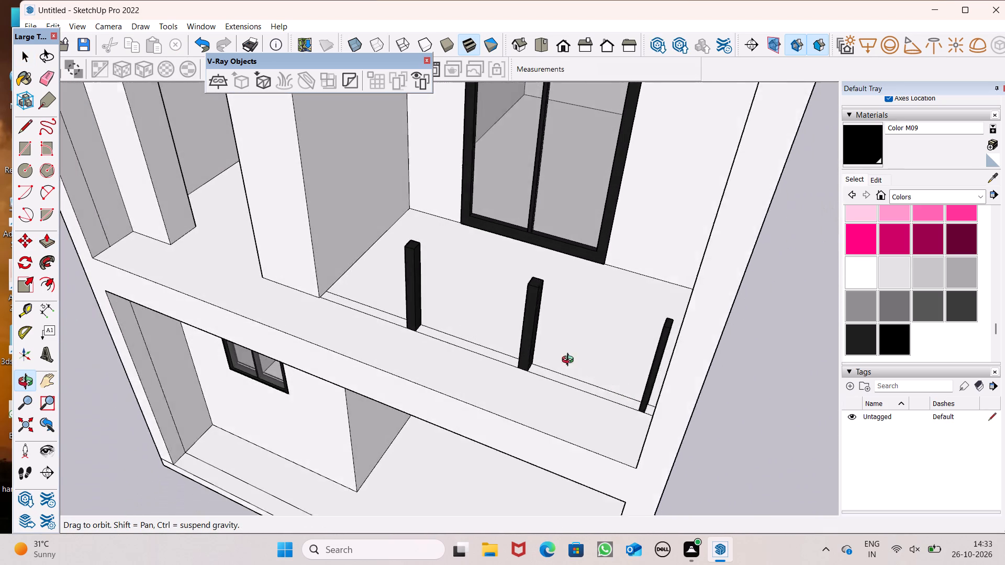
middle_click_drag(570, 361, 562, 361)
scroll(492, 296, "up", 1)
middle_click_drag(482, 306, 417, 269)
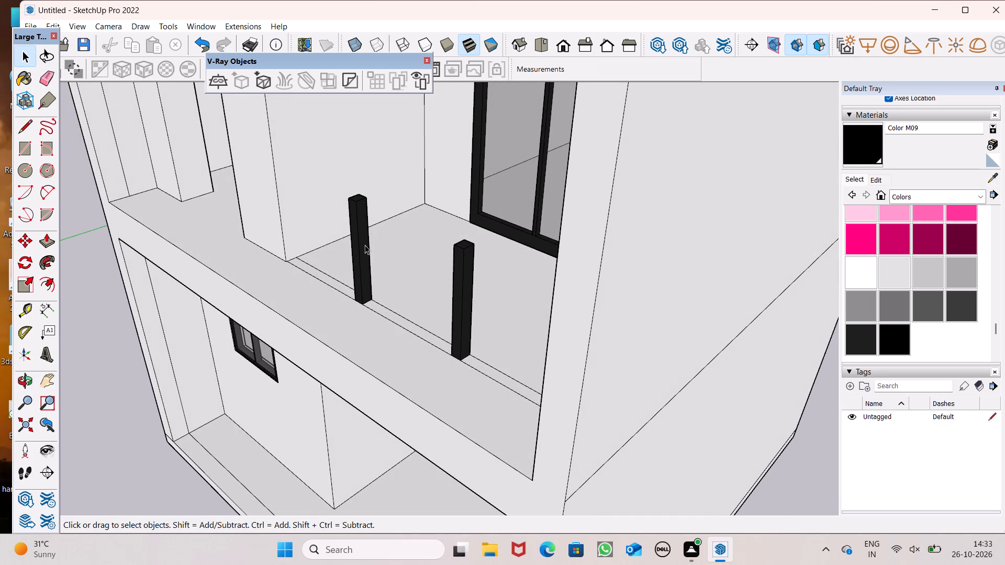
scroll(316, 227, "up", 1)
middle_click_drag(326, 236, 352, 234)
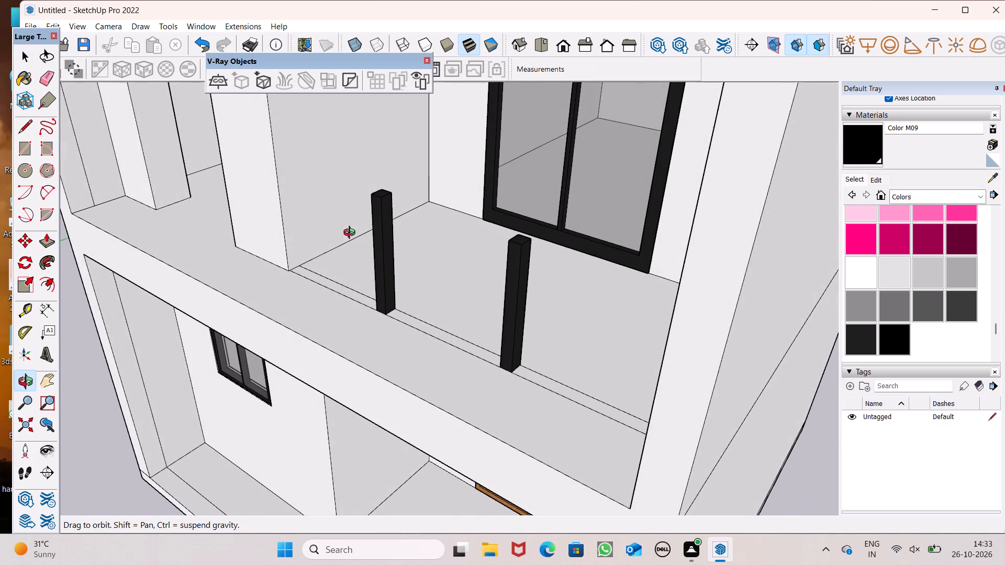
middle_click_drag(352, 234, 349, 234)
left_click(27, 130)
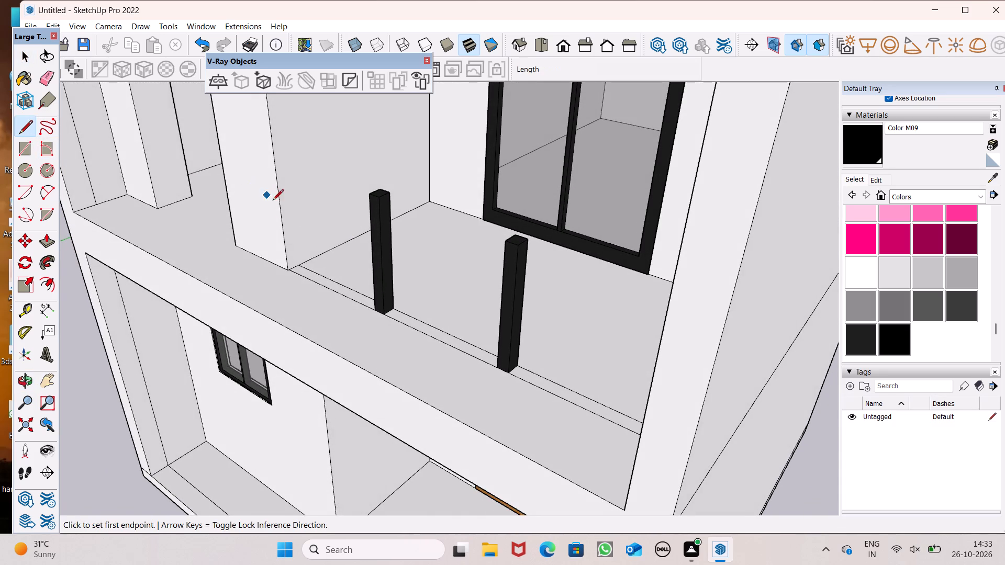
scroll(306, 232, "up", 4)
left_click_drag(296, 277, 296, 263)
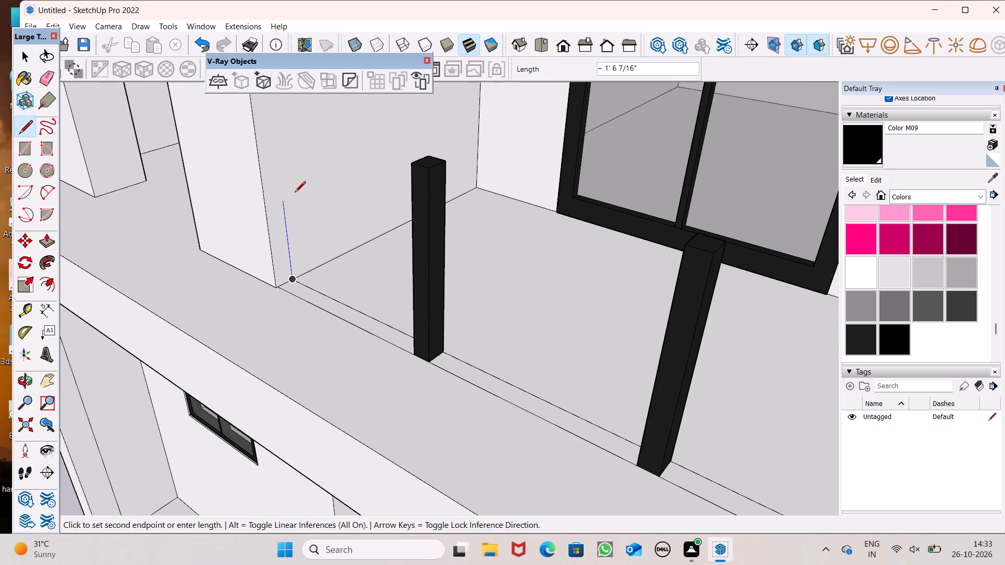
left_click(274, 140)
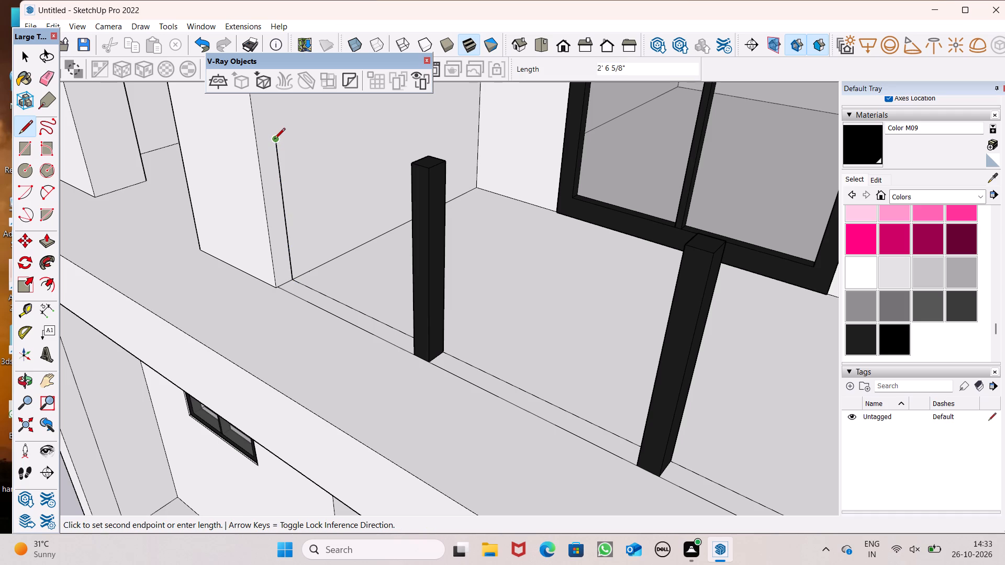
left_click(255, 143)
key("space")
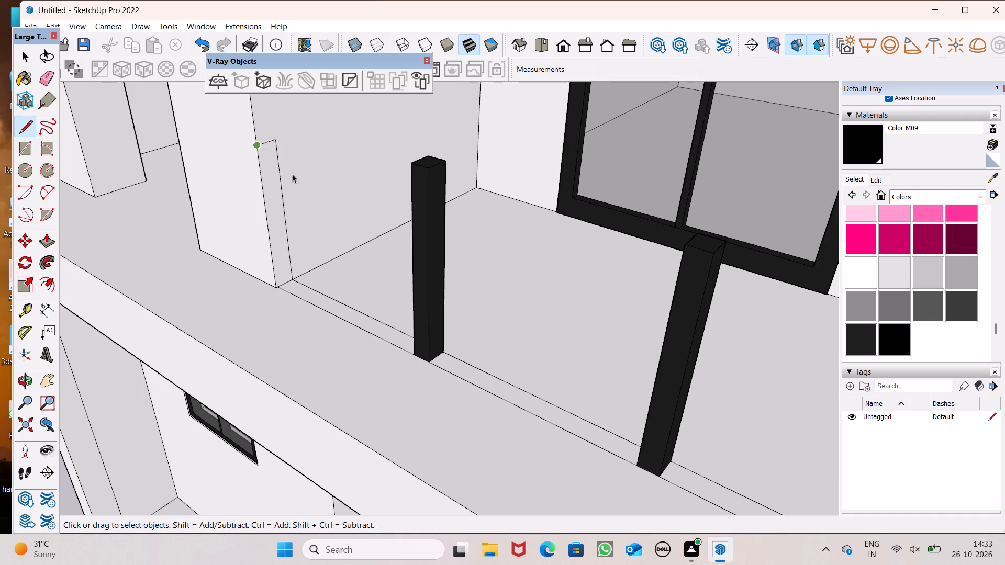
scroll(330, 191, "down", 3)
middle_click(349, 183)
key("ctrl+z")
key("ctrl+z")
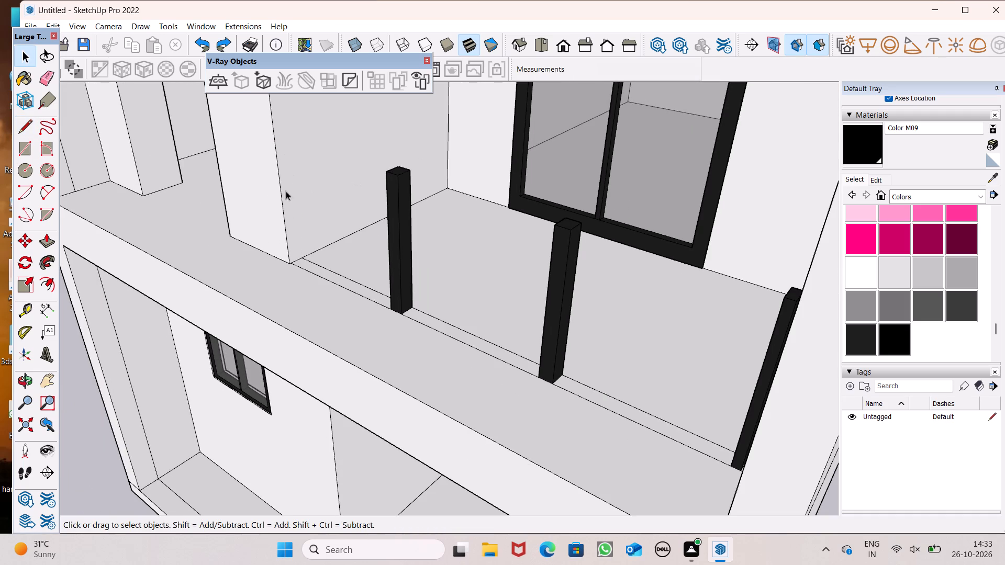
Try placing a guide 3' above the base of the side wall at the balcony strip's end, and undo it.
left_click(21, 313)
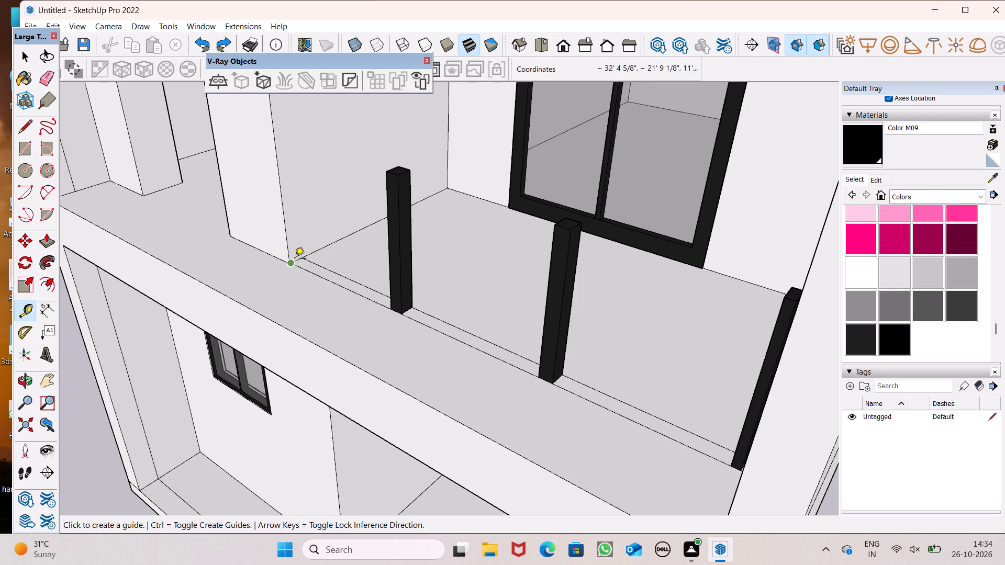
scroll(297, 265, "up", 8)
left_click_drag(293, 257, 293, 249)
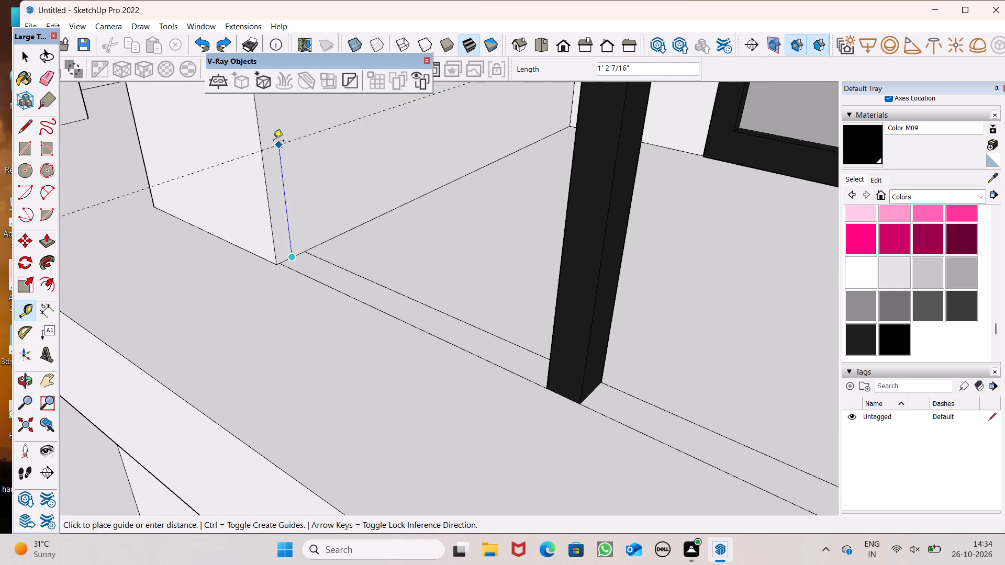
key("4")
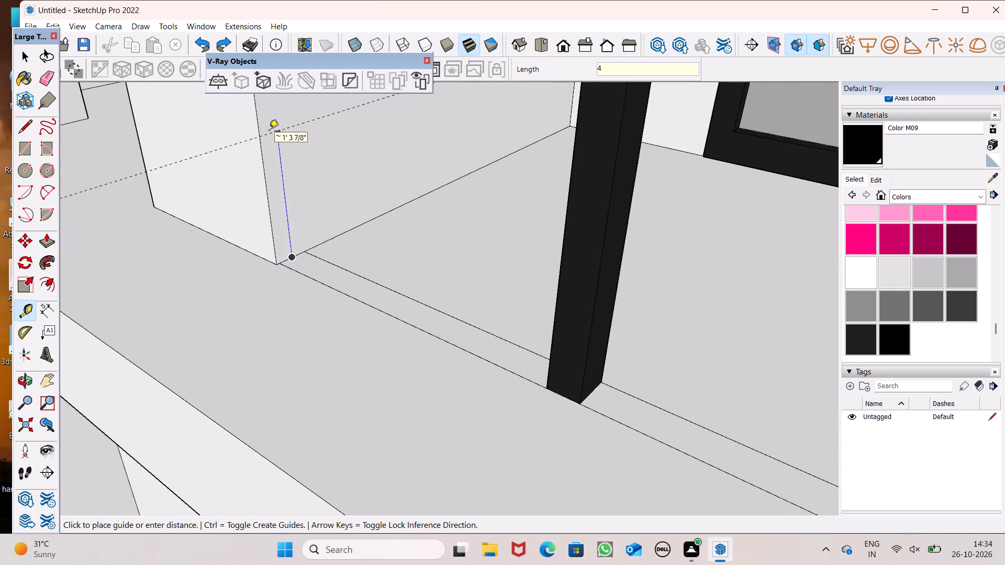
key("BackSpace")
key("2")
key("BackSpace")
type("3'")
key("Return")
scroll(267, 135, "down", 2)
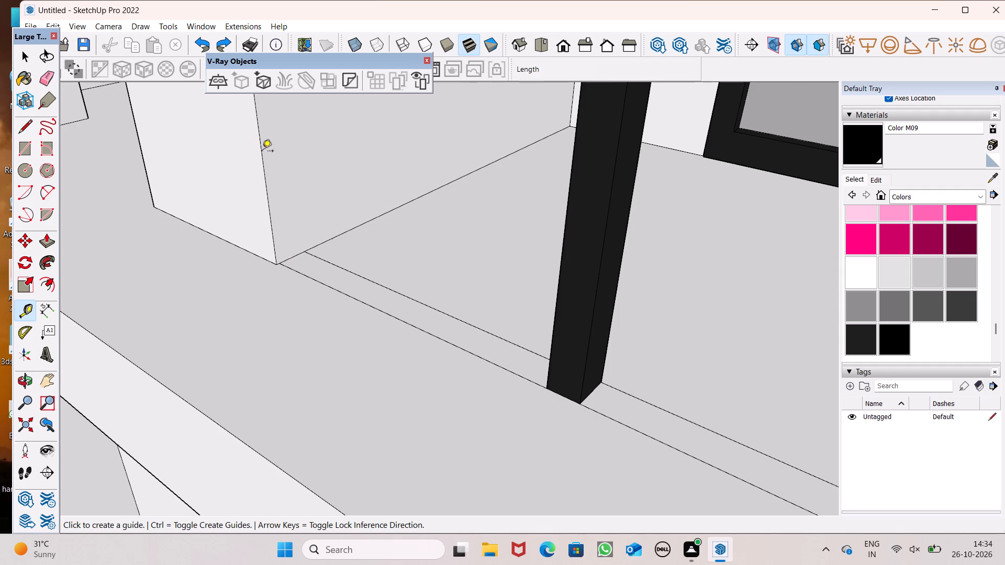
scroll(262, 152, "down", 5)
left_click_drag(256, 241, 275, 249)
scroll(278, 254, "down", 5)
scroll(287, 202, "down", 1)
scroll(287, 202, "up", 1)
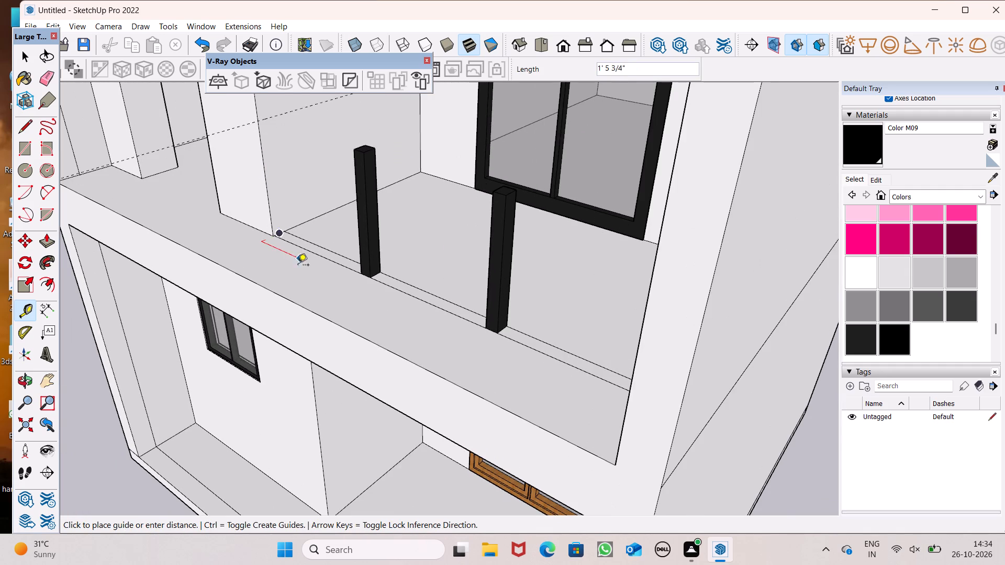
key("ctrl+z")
Place a guide 3' above the base edge of the side wall at the end of the balcony strip.
scroll(288, 204, "up", 7)
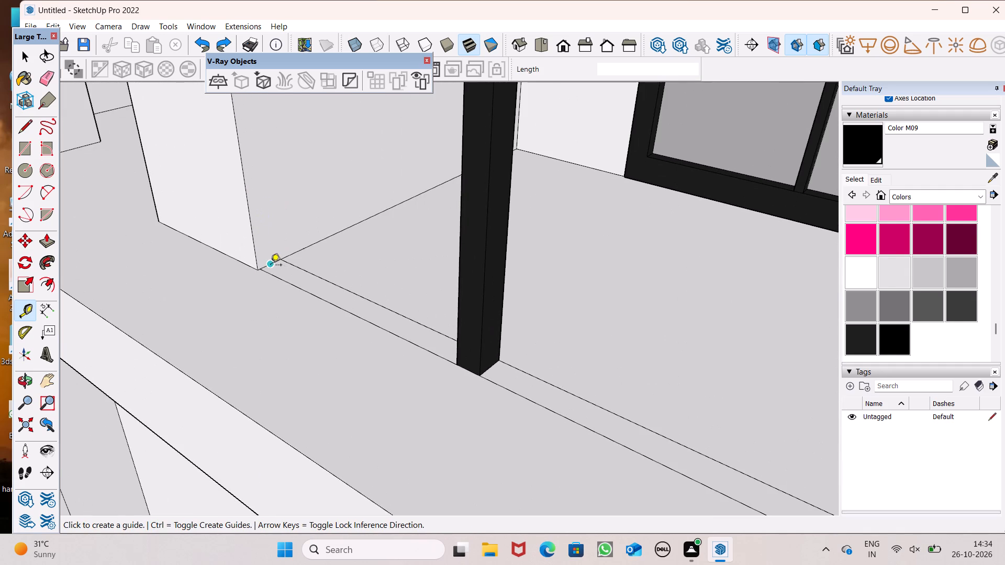
left_click(271, 266)
key("3")
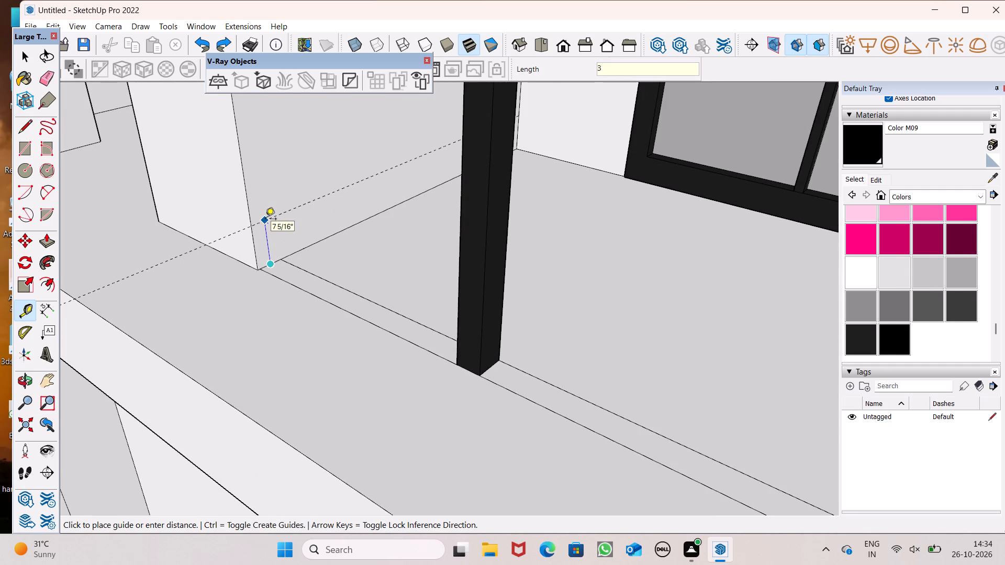
key("apostrophe")
key("Return")
scroll(263, 230, "down", 7)
middle_click_drag(274, 277, 315, 219)
scroll(315, 219, "up", 1)
left_click_drag(320, 246, 321, 264)
scroll(321, 255, "down", 4)
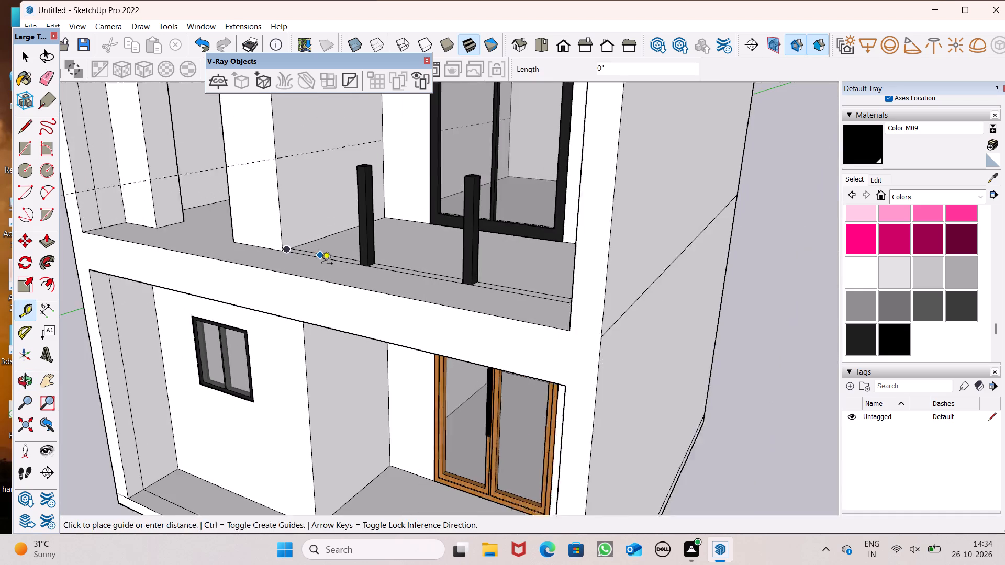
scroll(321, 264, "down", 2)
left_click_drag(321, 264, 321, 266)
key("space")
Outline a narrow strip about 4 7/16" wide on the side wall, from the balcony strip's end up to the 3' guide.
middle_click_drag(363, 208, 289, 272)
scroll(316, 184, "up", 6)
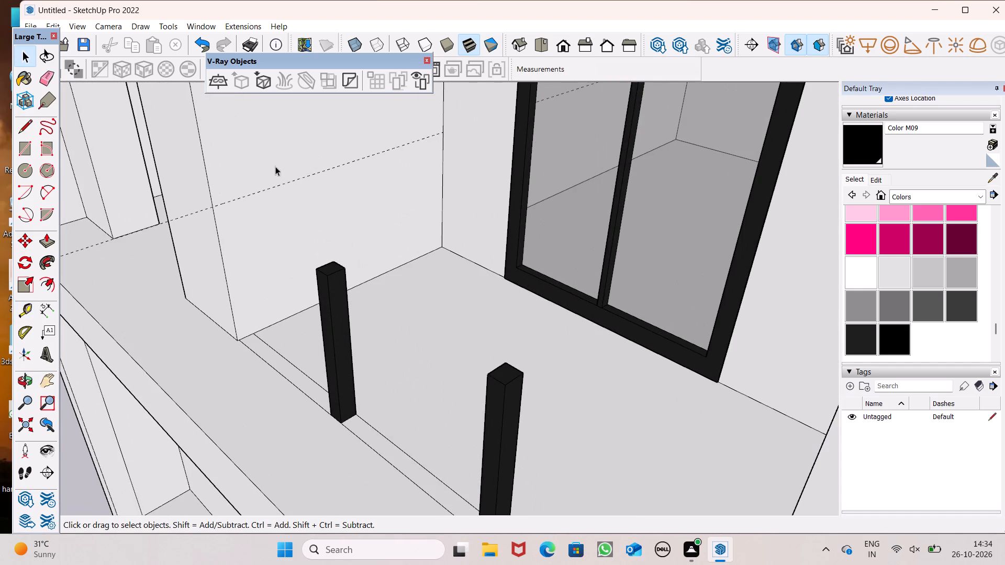
left_click(25, 133)
scroll(183, 198, "up", 5)
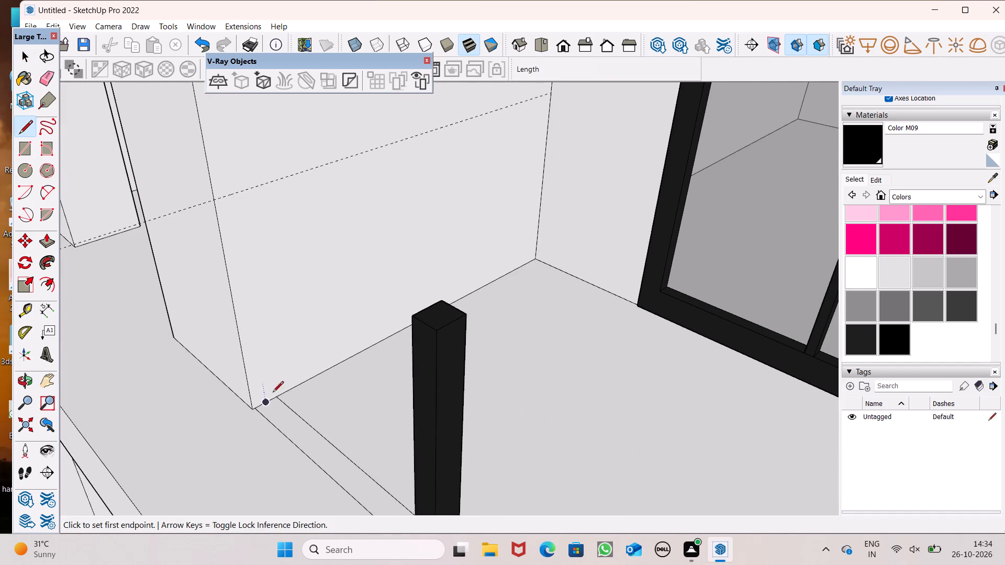
left_click_drag(277, 398, 277, 376)
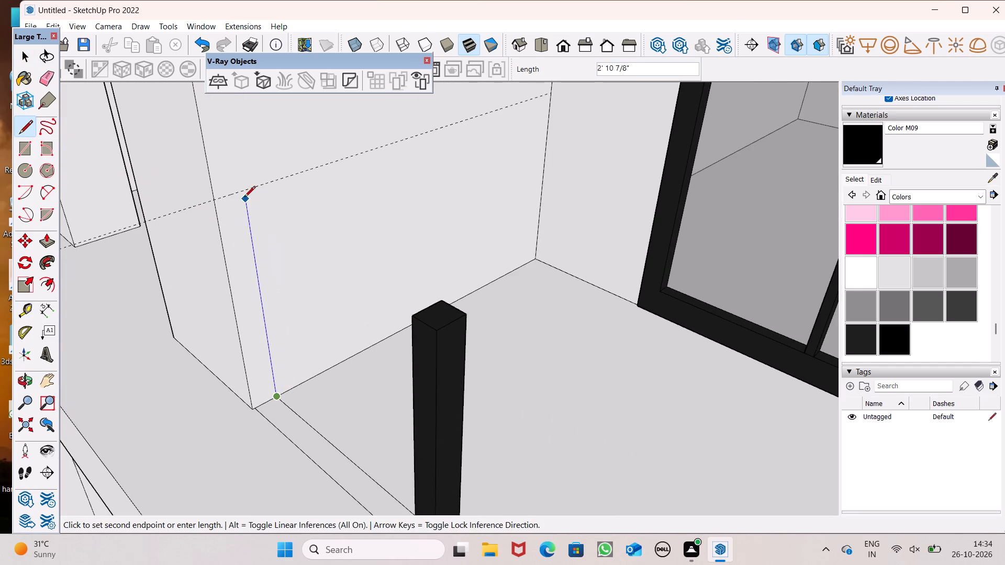
left_click(244, 193)
left_click(216, 201)
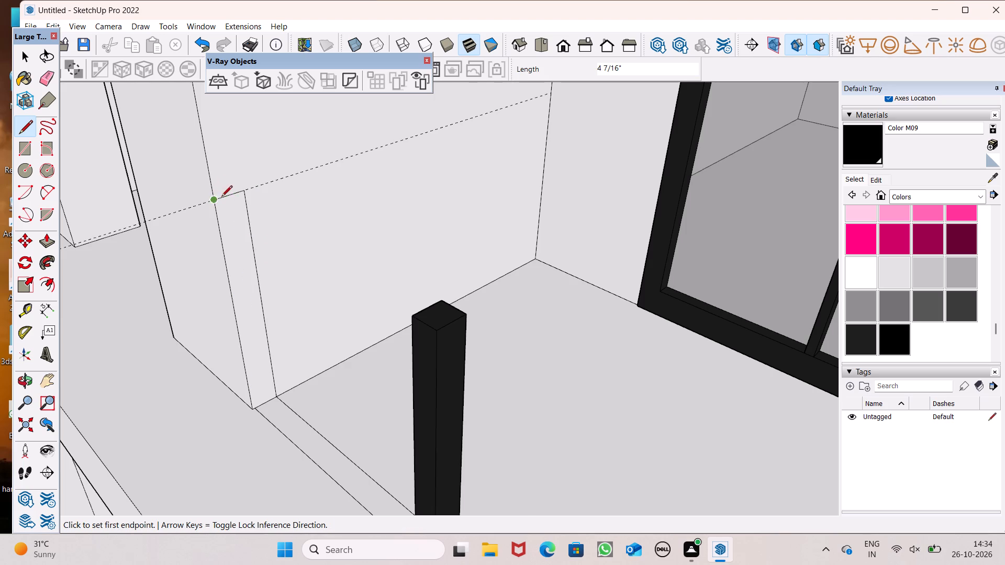
key("space")
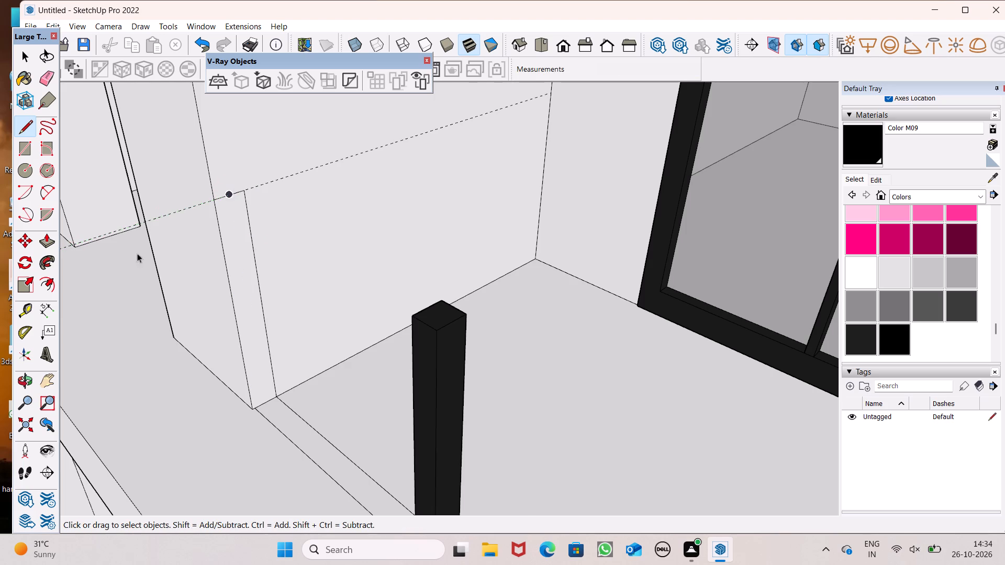
Erase the dashed guide crossing the side wall.
scroll(254, 223, "down", 7)
left_click(50, 83)
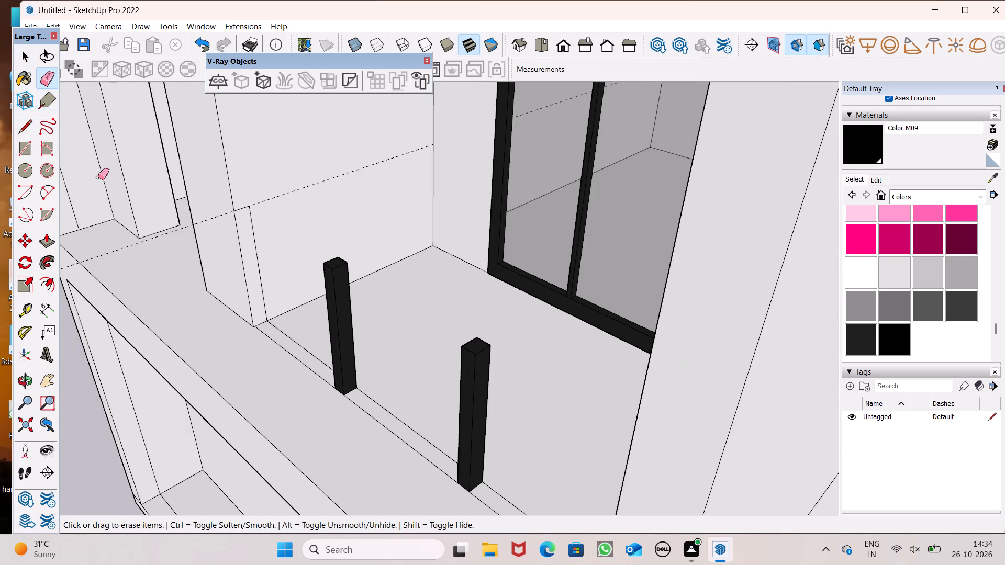
left_click_drag(125, 238, 132, 247)
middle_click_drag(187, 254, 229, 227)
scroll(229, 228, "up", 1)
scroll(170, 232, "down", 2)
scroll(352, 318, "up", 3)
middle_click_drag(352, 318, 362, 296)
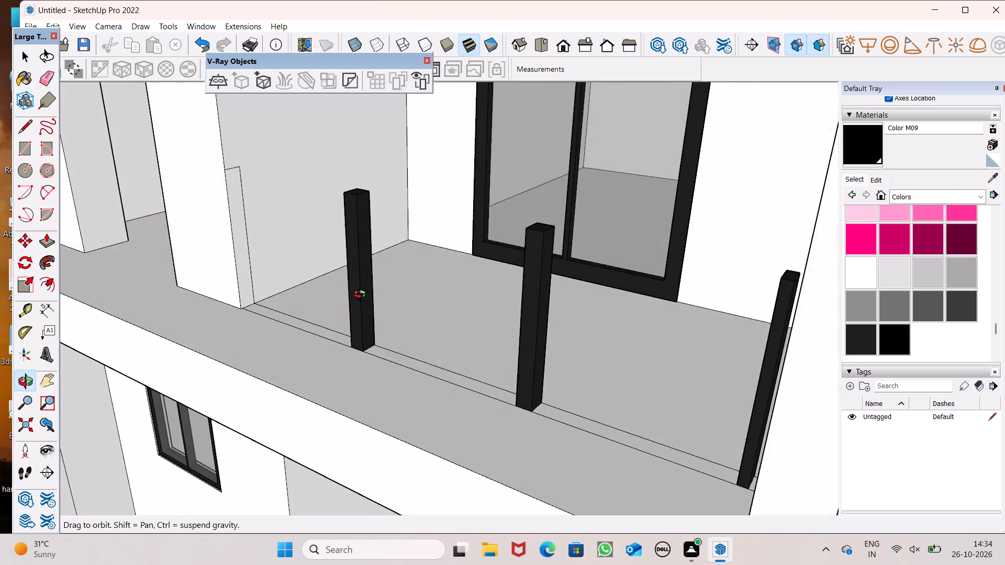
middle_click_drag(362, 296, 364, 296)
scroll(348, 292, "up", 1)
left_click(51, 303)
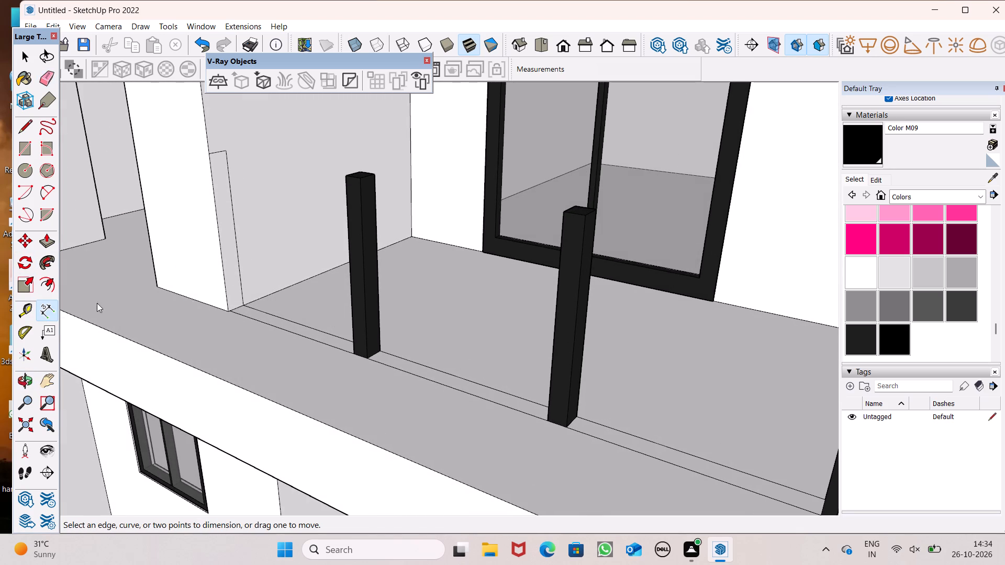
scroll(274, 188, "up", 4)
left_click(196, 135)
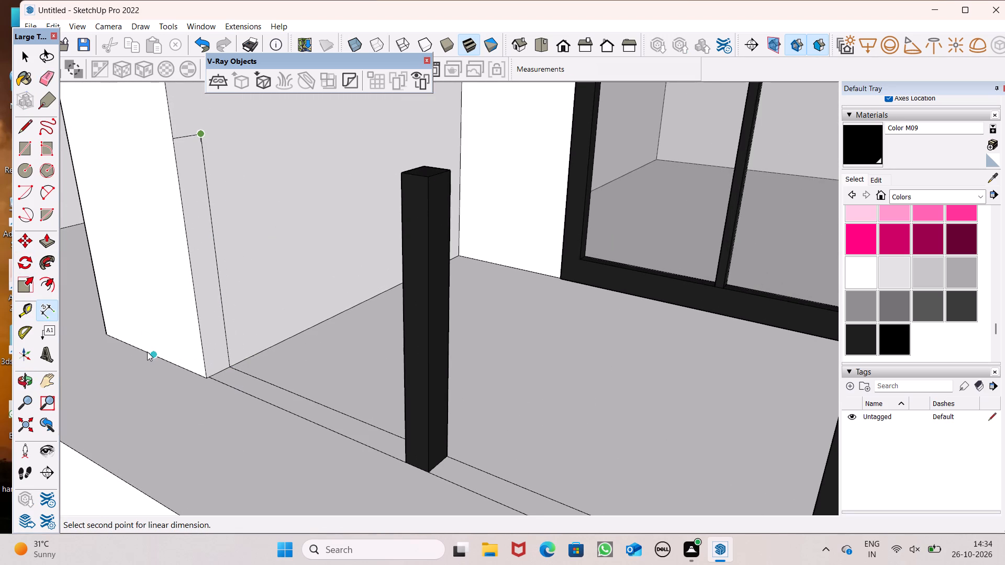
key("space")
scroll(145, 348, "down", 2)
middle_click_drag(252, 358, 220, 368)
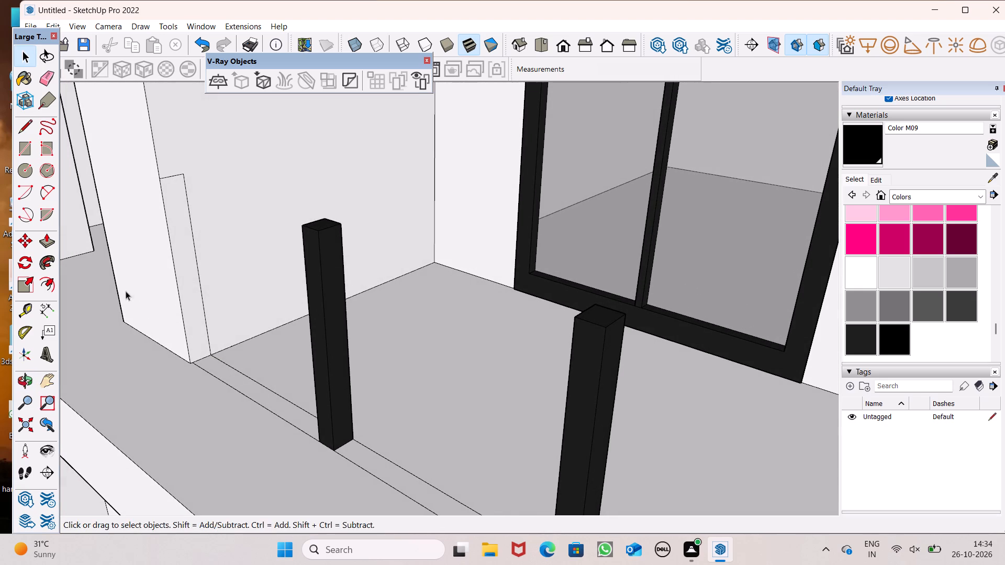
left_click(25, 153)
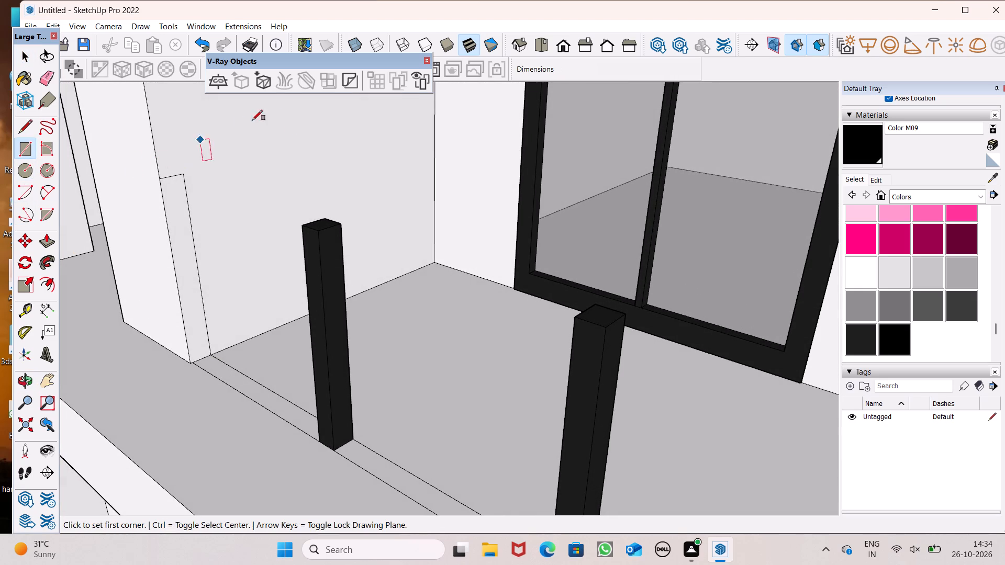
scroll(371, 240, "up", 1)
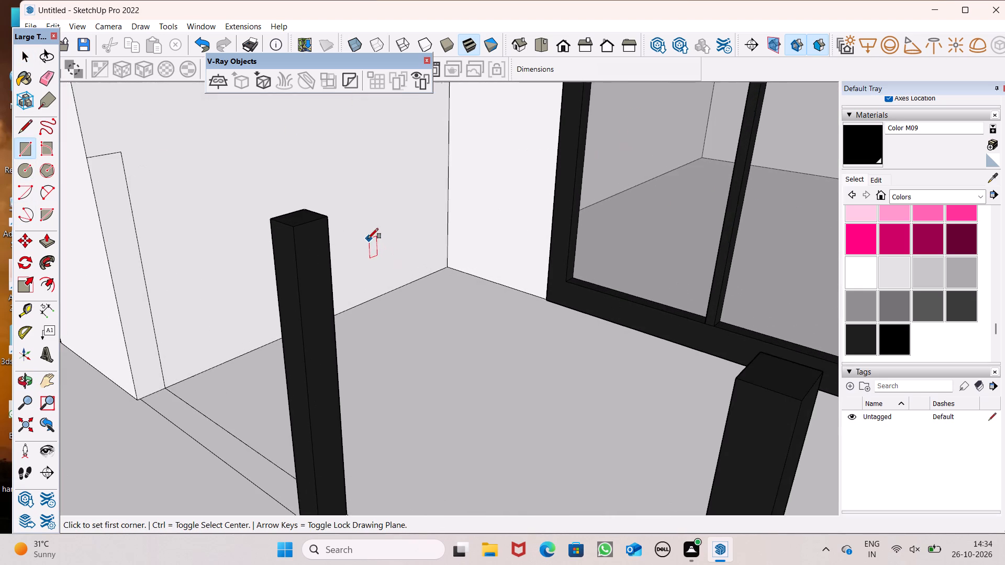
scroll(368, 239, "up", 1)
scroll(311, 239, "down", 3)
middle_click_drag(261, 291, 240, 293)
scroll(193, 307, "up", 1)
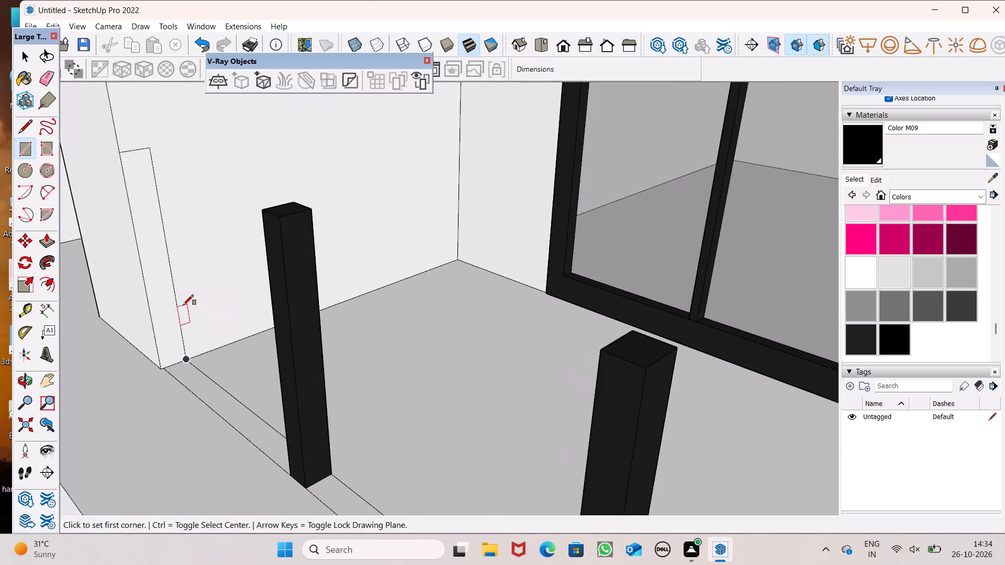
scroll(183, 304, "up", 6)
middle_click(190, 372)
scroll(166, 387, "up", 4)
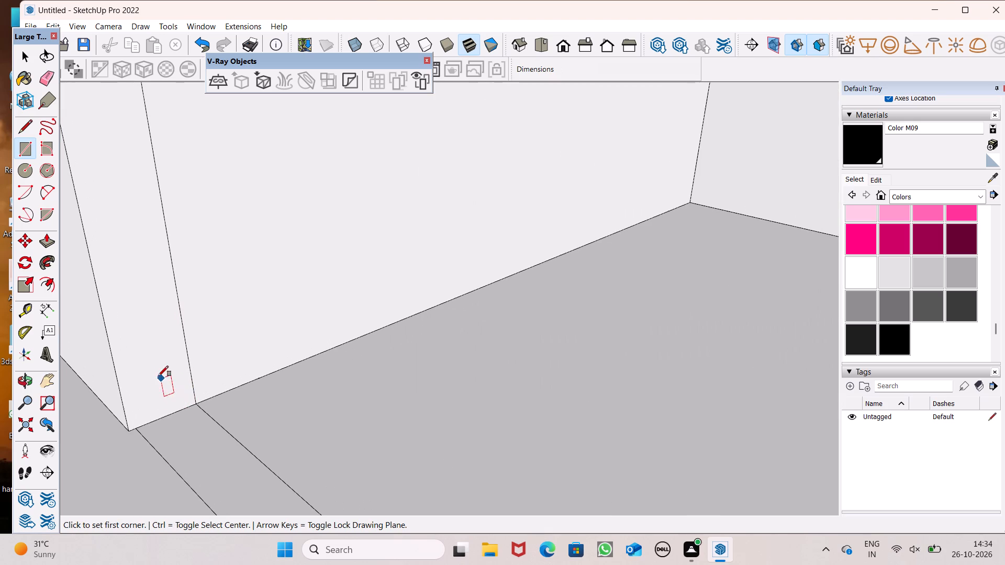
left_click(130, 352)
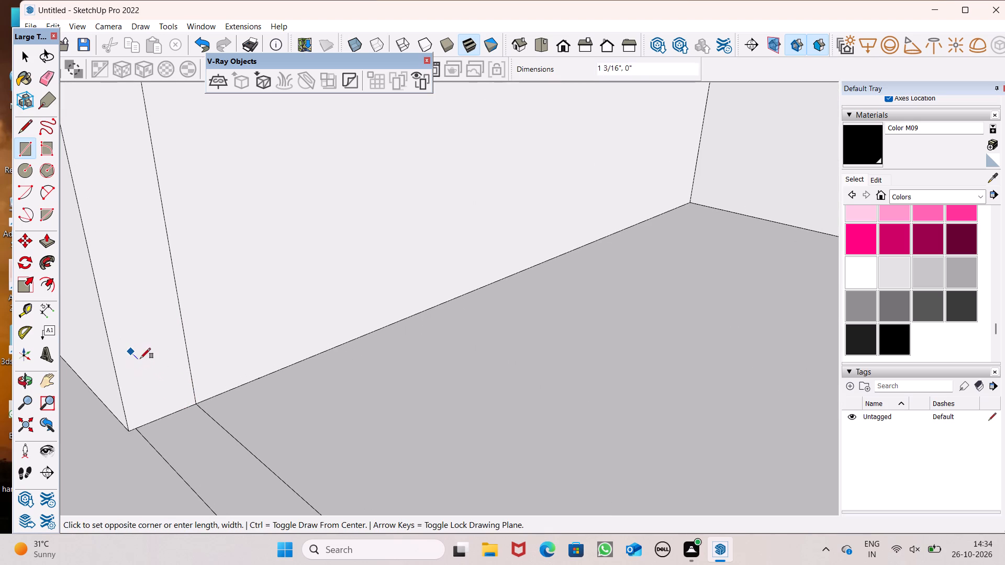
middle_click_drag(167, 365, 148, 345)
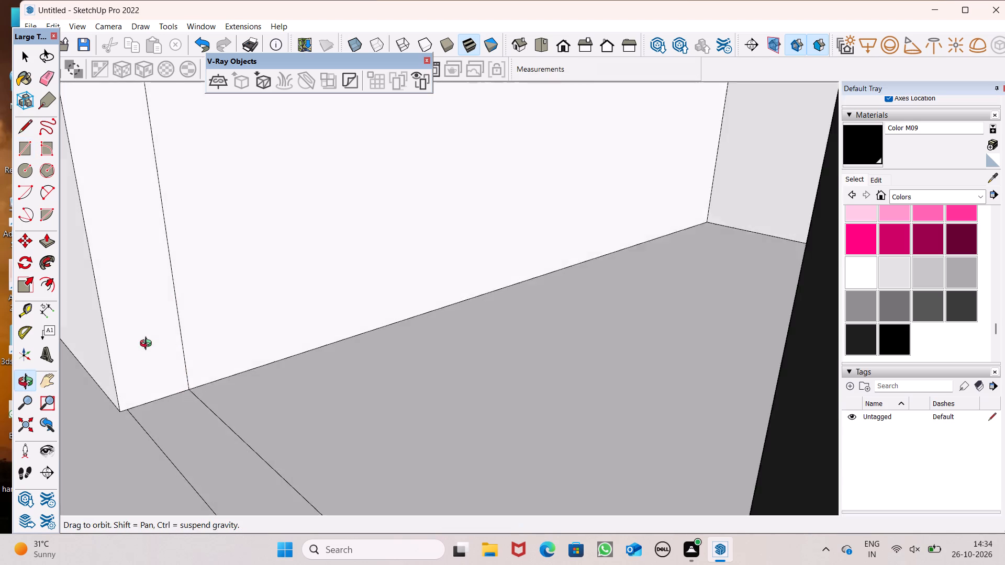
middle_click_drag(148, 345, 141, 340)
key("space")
Draw a small rectangle about 1 15/16" by 1 3/4" near the bottom of the narrow strip on the side wall.
scroll(179, 363, "up", 1)
middle_click_drag(179, 367, 164, 349)
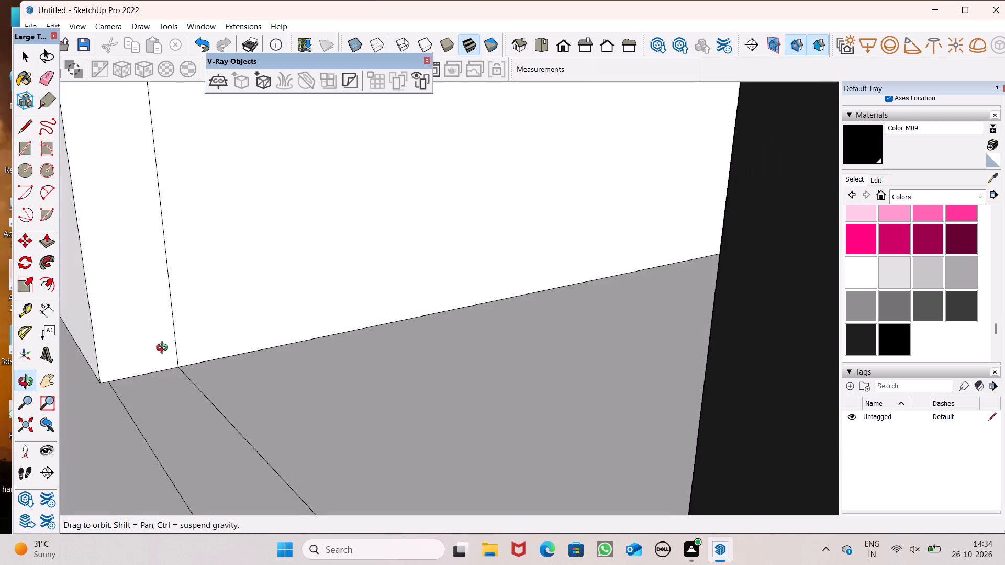
middle_click_drag(164, 349, 165, 346)
left_click(27, 145)
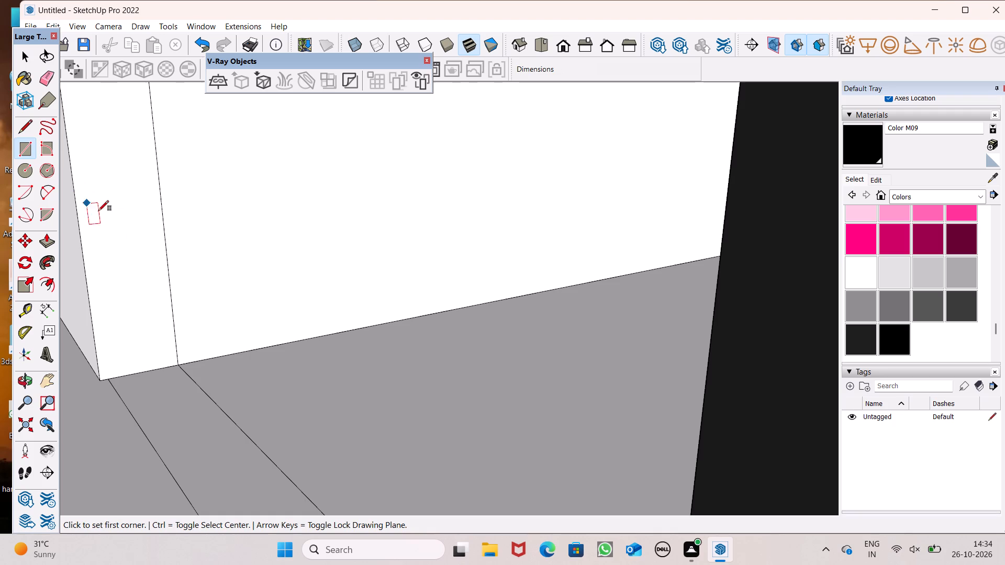
middle_click_drag(131, 319, 128, 296)
scroll(128, 295, "up", 3)
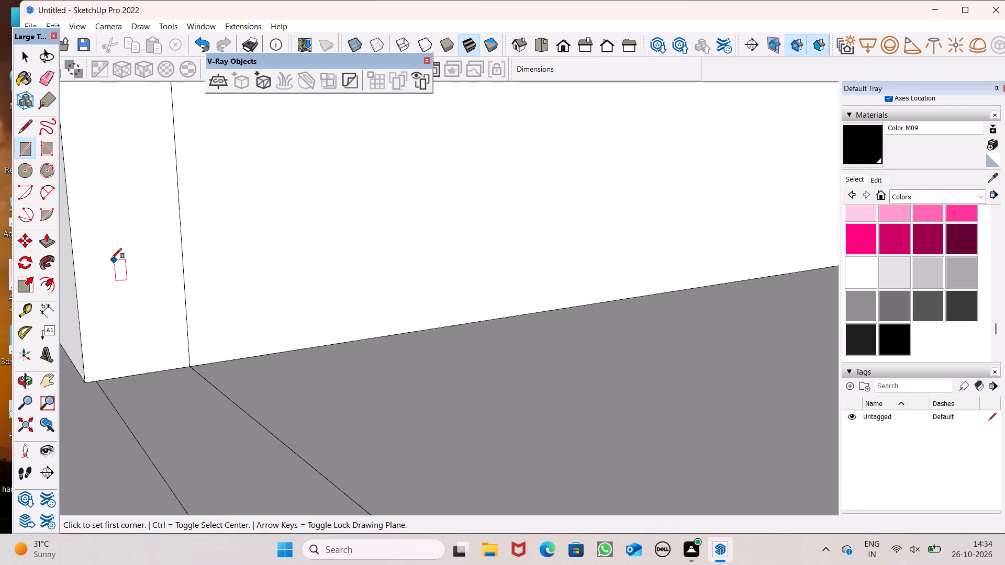
left_click(103, 246)
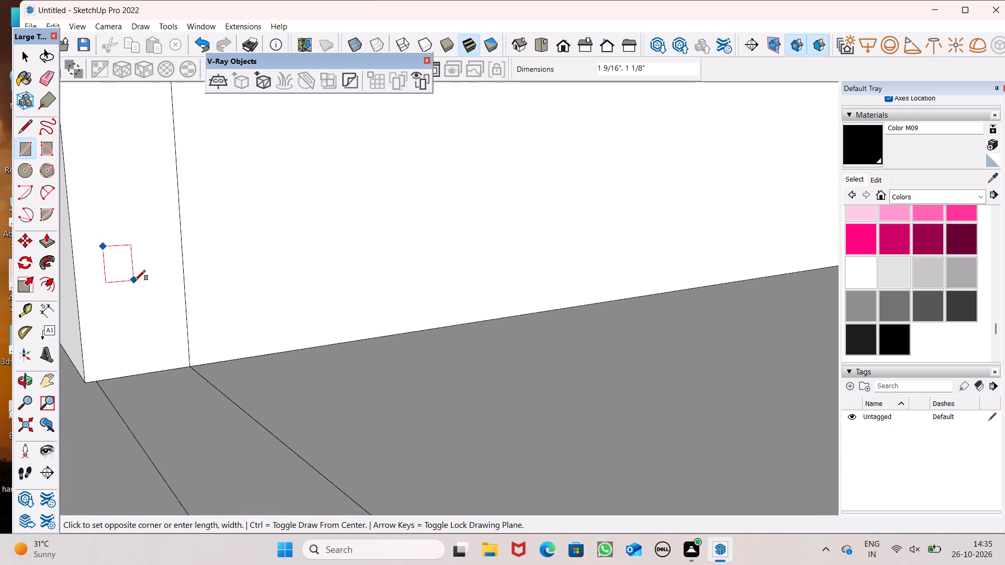
left_click(153, 282)
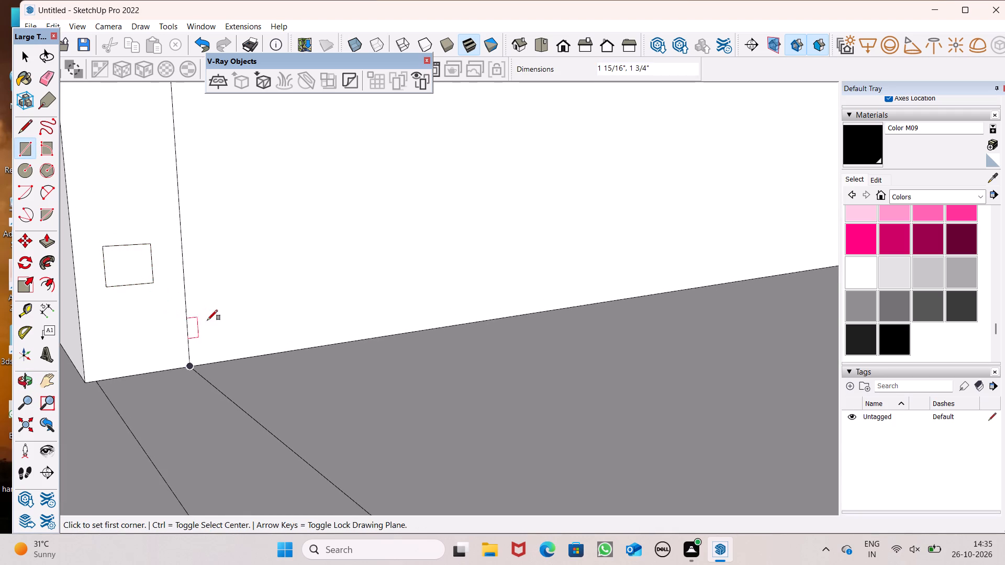
key("space")
Copy the small rectangle about 4 11/16" straight up the wall strip and array the copy six times.
scroll(220, 353, "down", 10)
middle_click_drag(233, 355, 273, 376)
scroll(281, 389, "down", 2)
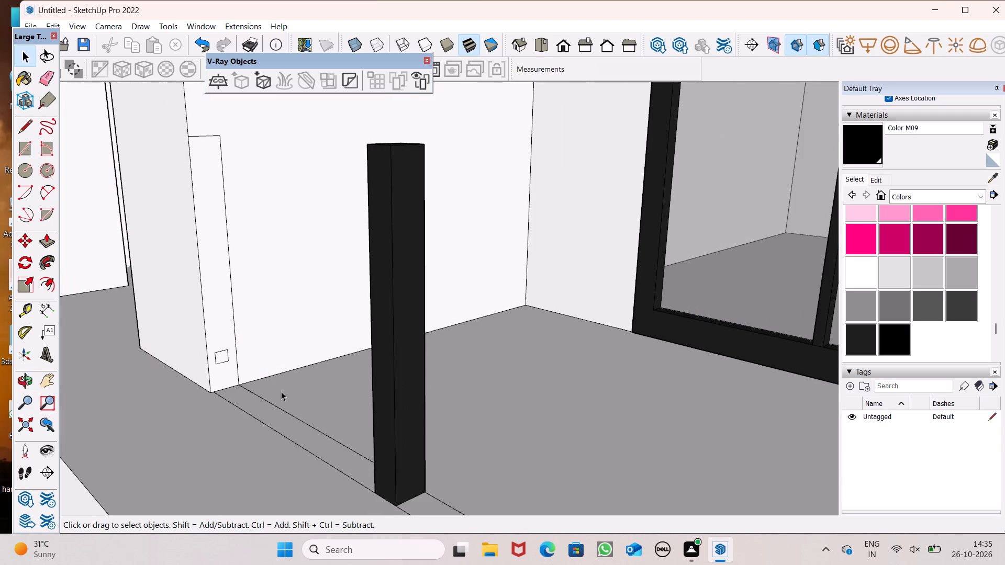
scroll(281, 391, "down", 2)
scroll(263, 349, "up", 2)
double_click(218, 363)
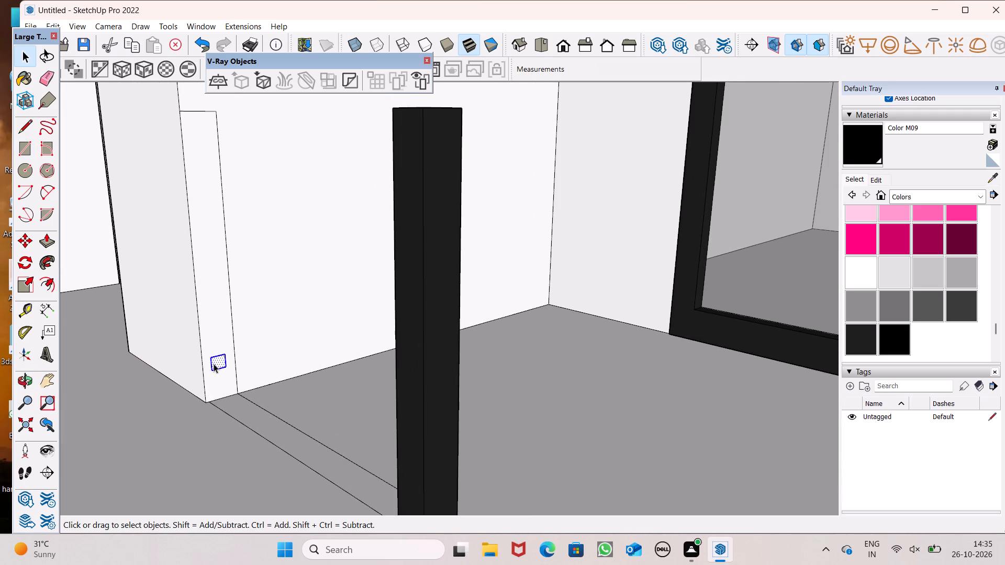
key("m")
key("Return")
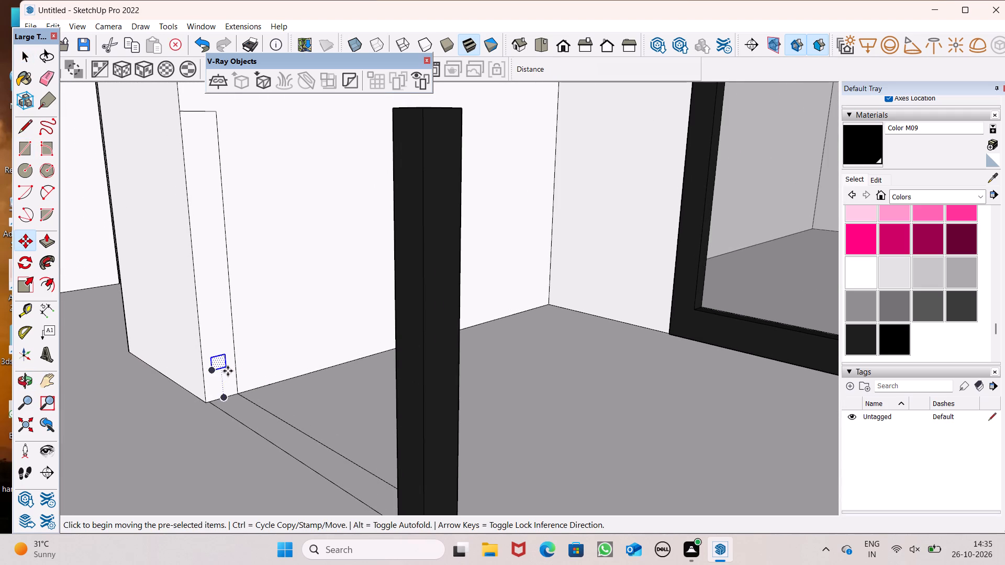
left_click_drag(228, 370, 227, 324)
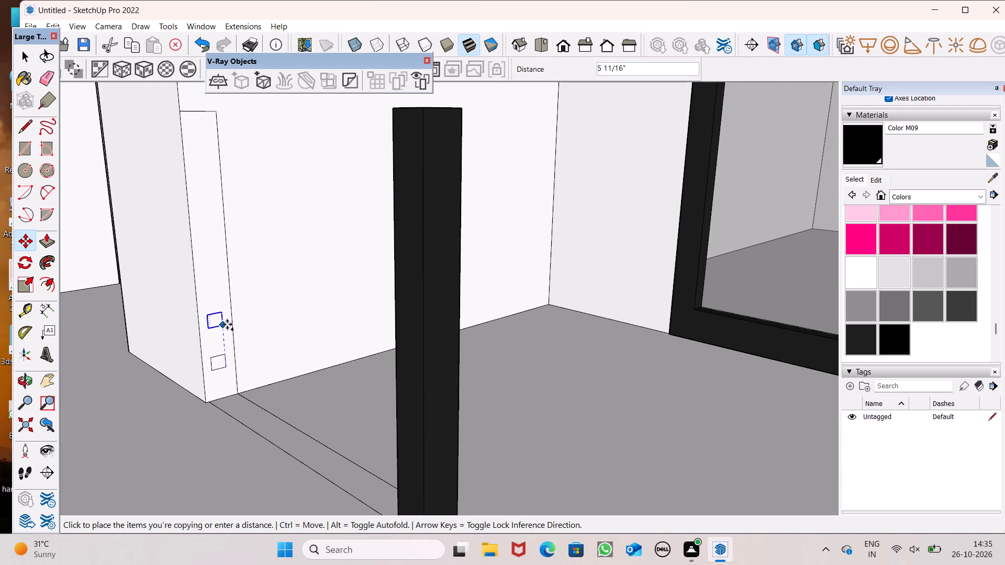
left_click_drag(227, 324, 227, 329)
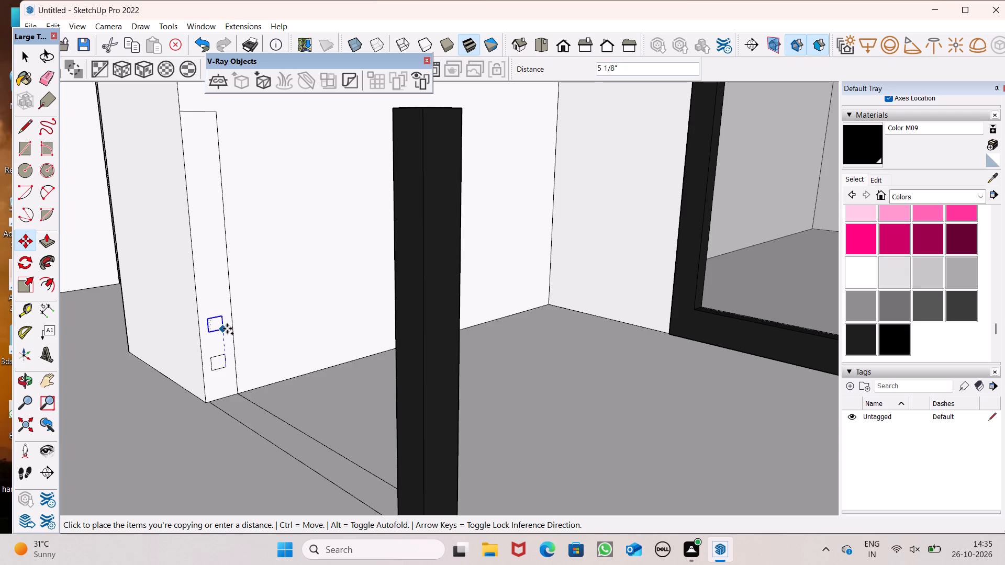
left_click_drag(227, 329, 227, 332)
left_click_drag(227, 332, 227, 332)
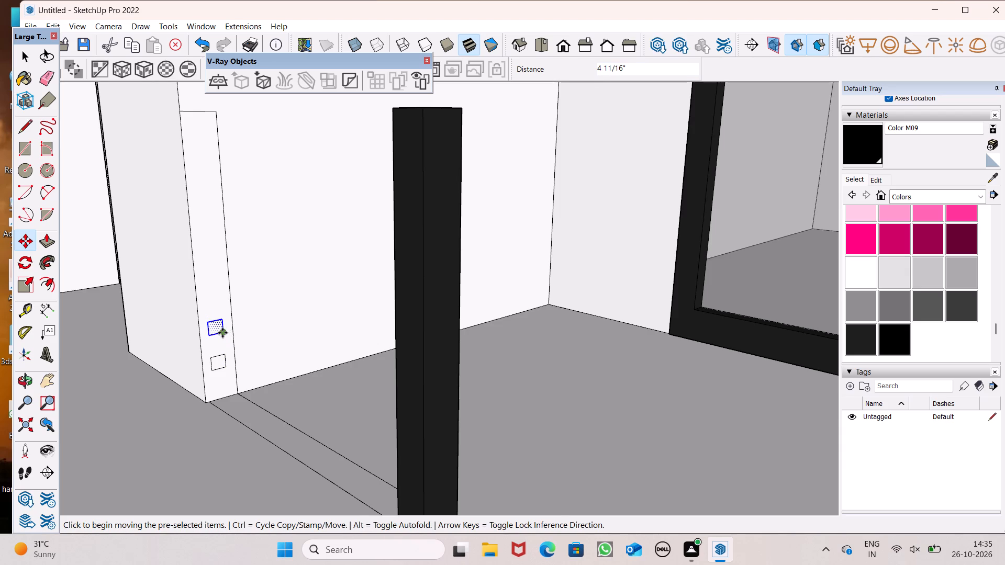
type("*6")
key("Return")
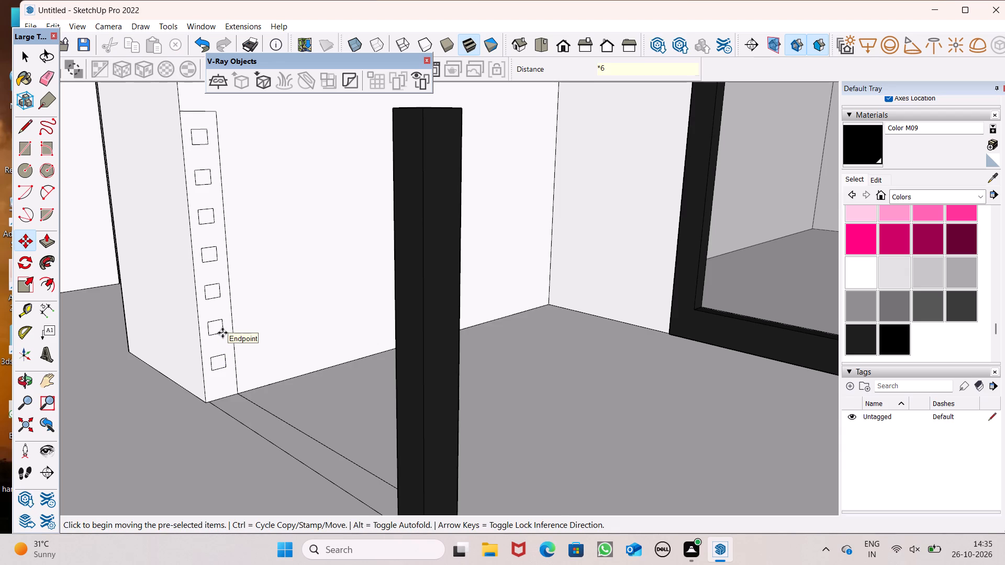
scroll(345, 321, "down", 1)
key("space")
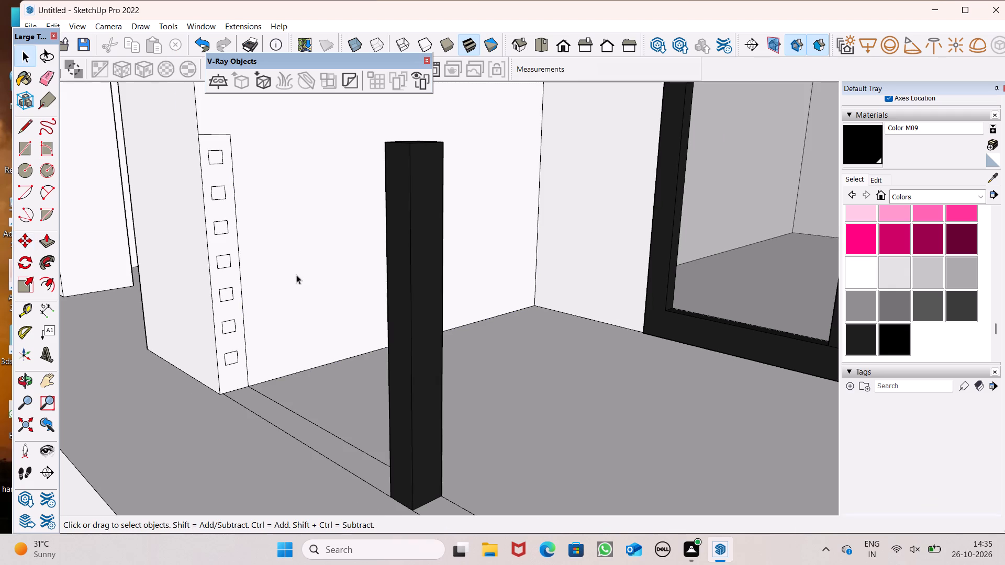
Push/Pull the lowest small rectangle into a horizontal rail running through both black posts and past the second one.
scroll(286, 274, "down", 2)
middle_click_drag(298, 291, 293, 282)
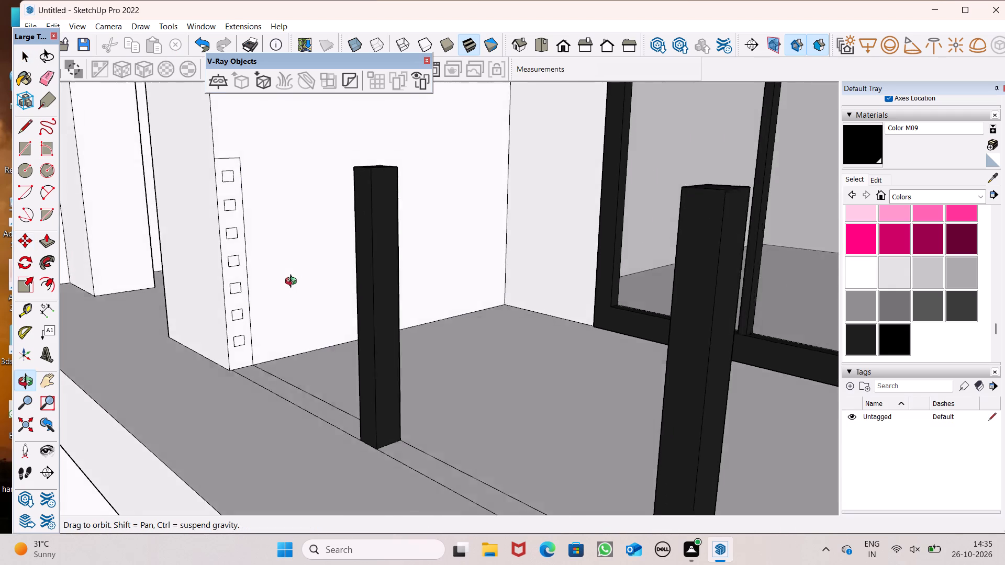
middle_click_drag(293, 282, 341, 272)
scroll(341, 273, "down", 1)
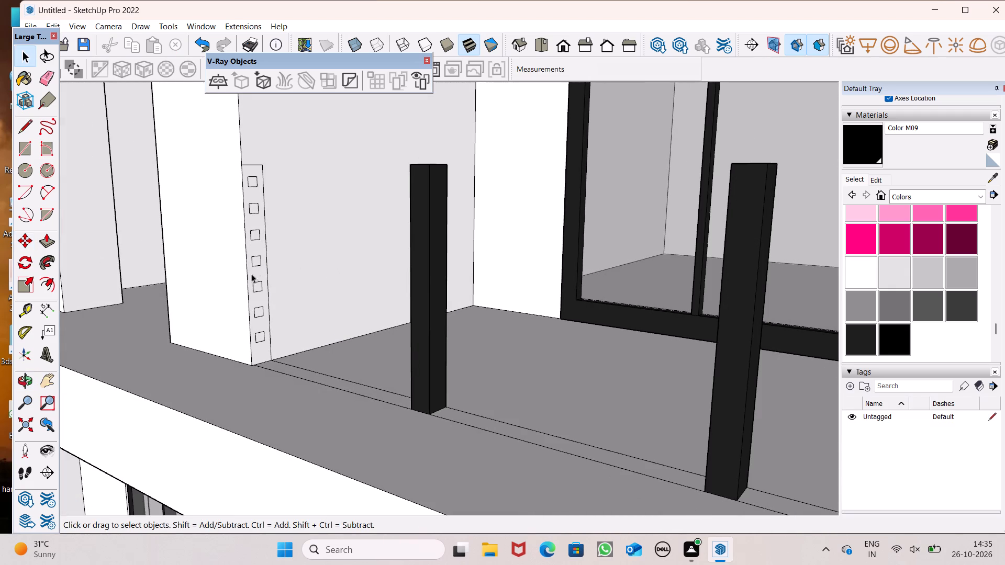
left_click(42, 239)
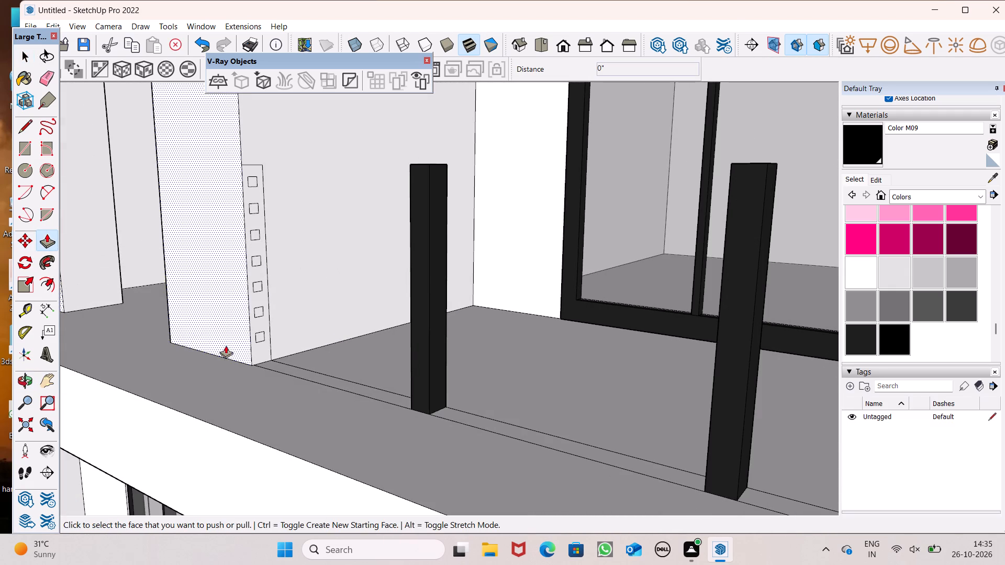
scroll(233, 317, "down", 2)
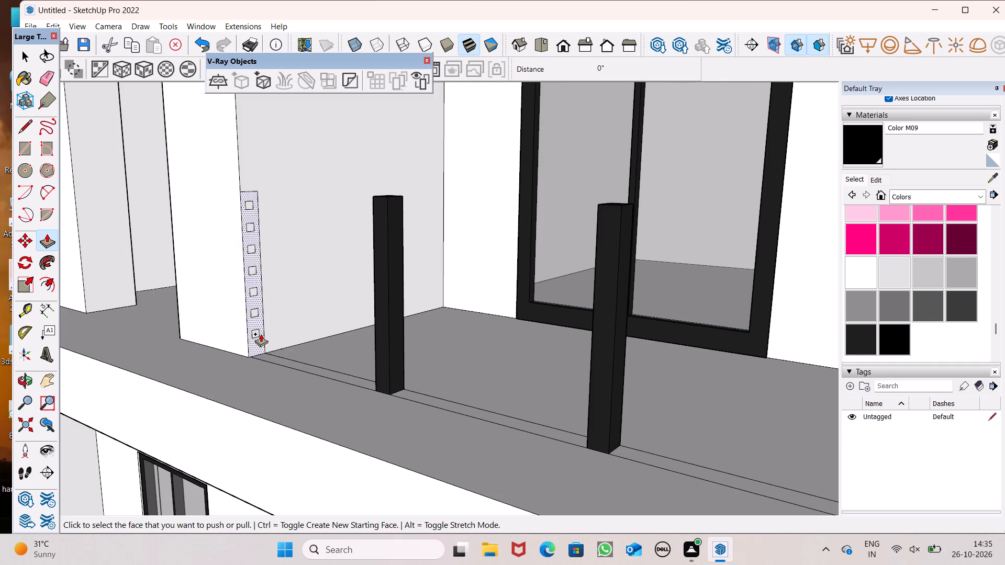
left_click_drag(255, 333, 666, 437)
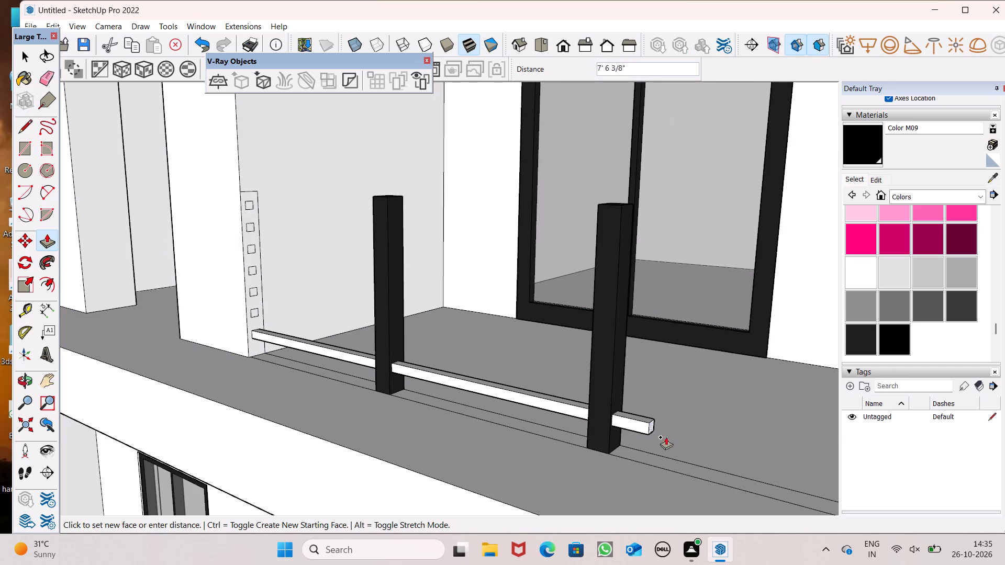
left_click_drag(666, 437, 711, 457)
Push/Pull the second through sixth small rectangles from the bottom into rails about 8' 4" to 8' 6" long, past the second post.
left_click_drag(253, 313, 253, 313)
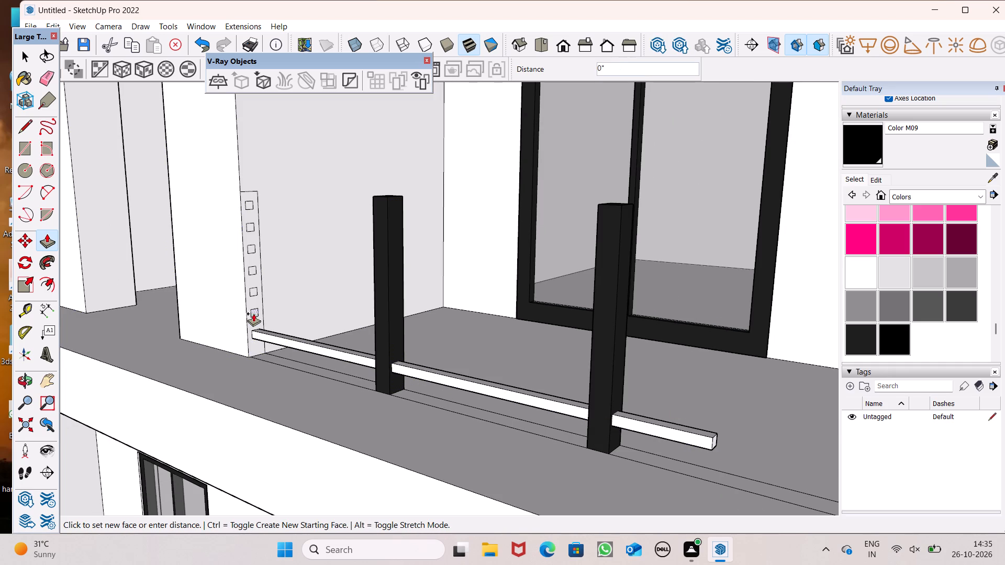
left_click_drag(253, 313, 741, 404)
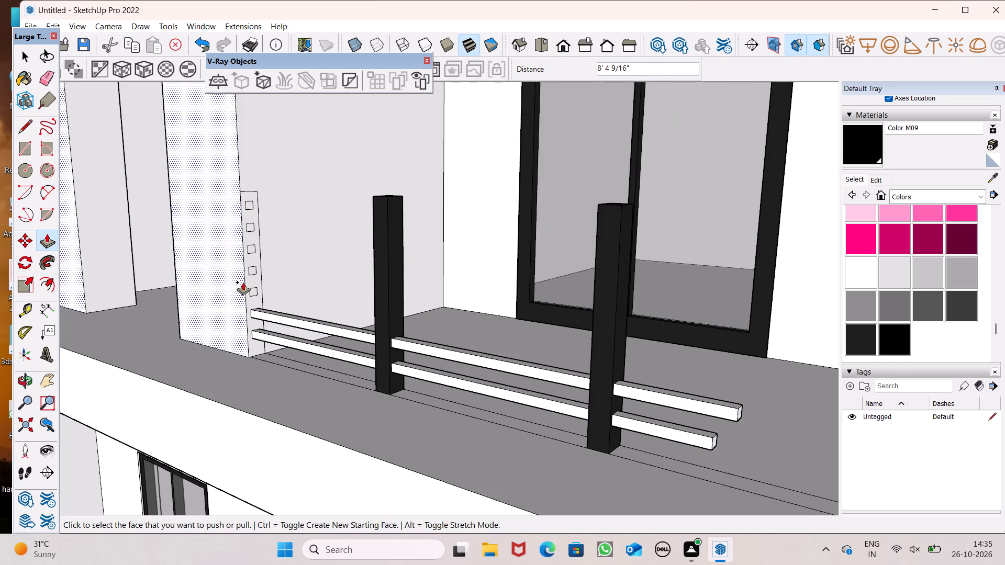
left_click_drag(254, 288, 746, 387)
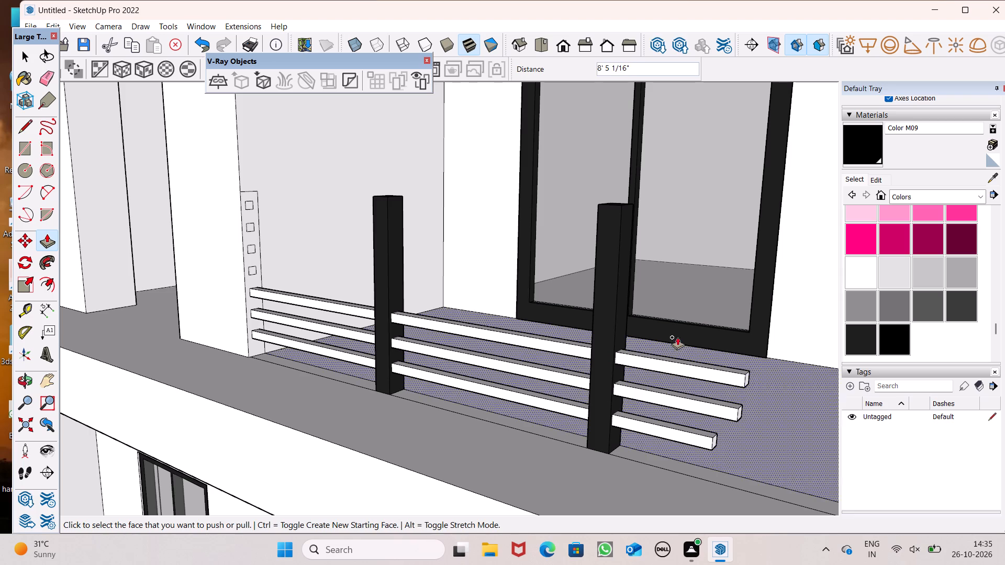
left_click_drag(250, 272, 457, 314)
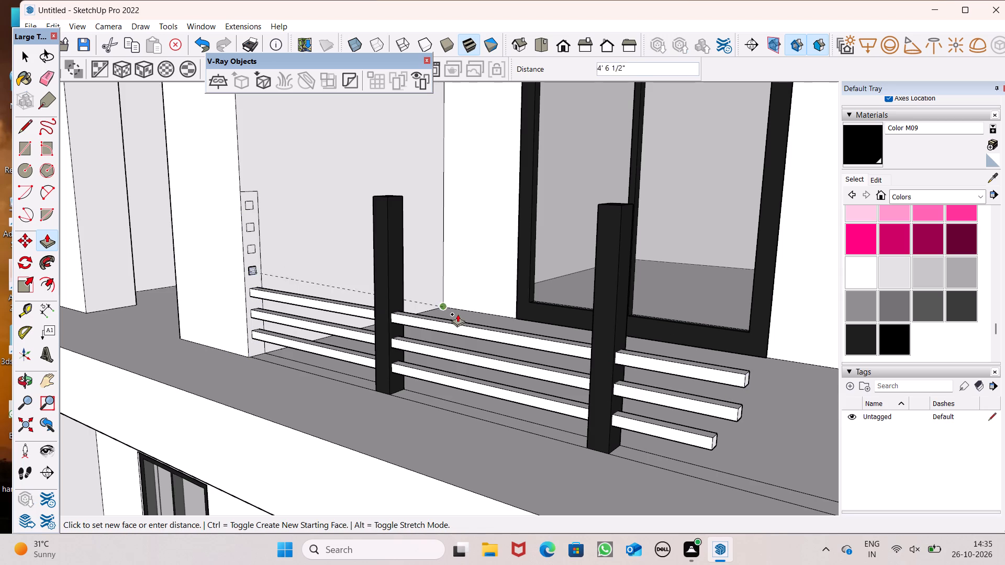
left_click_drag(457, 314, 734, 366)
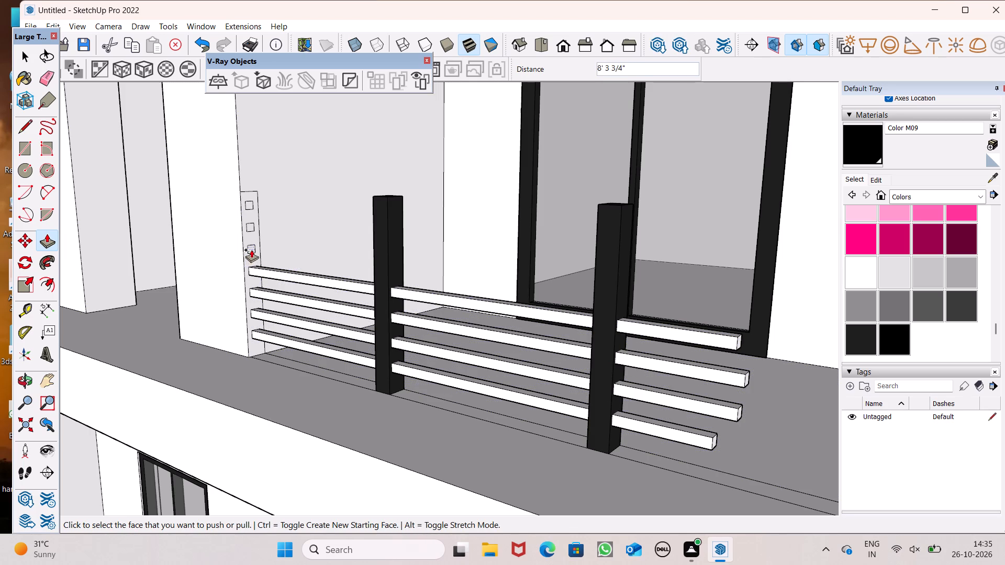
left_click_drag(251, 250, 760, 308)
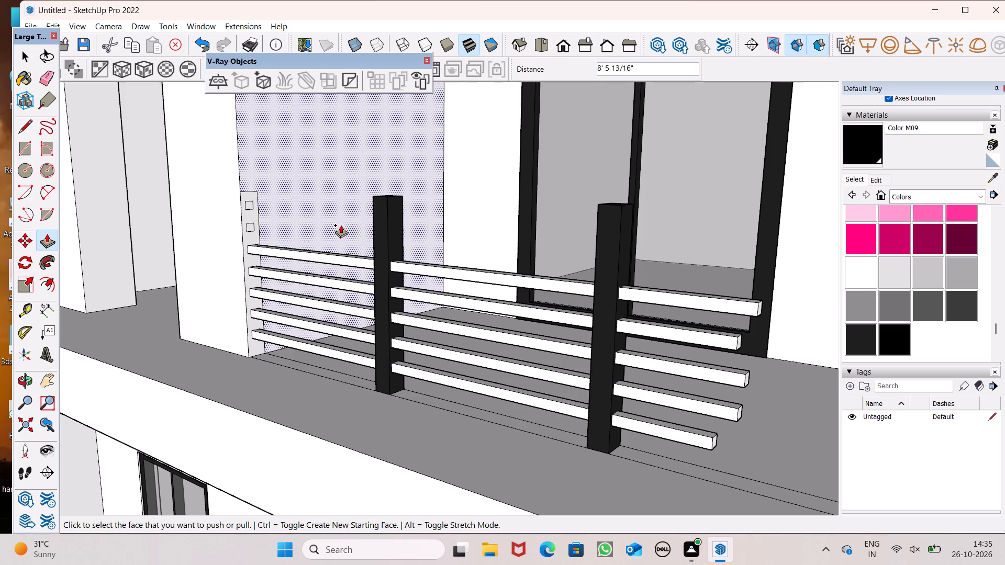
left_click_drag(248, 224, 696, 277)
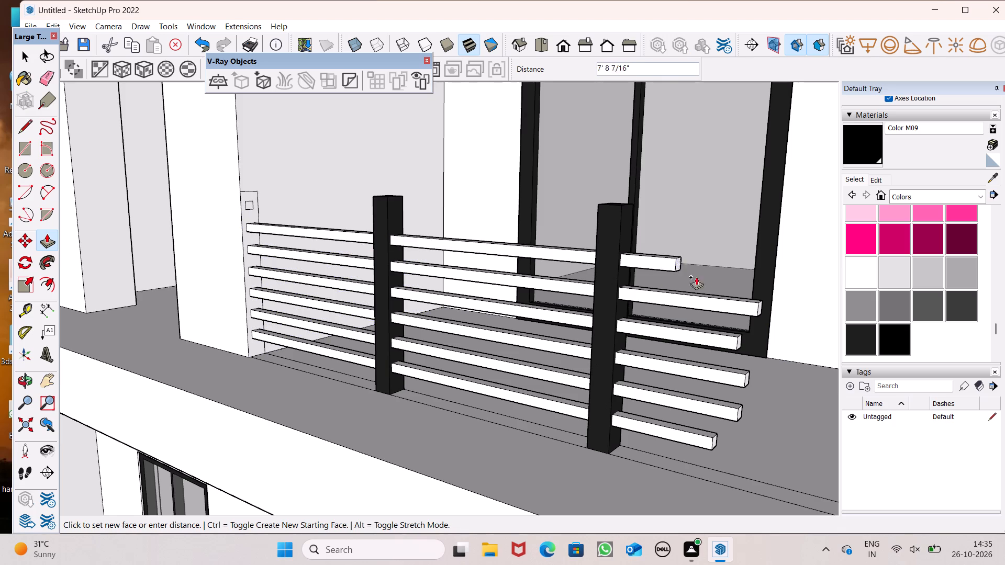
left_click_drag(696, 277, 751, 277)
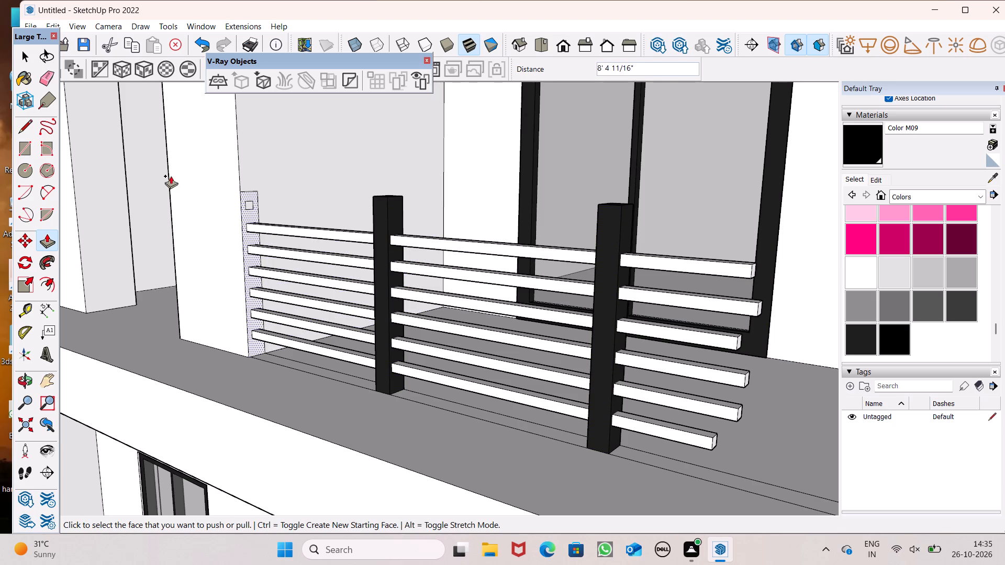
Push/Pull the topmost small rectangle about 7' 1 1/4" into a rail running through both posts.
scroll(158, 176, "down", 1)
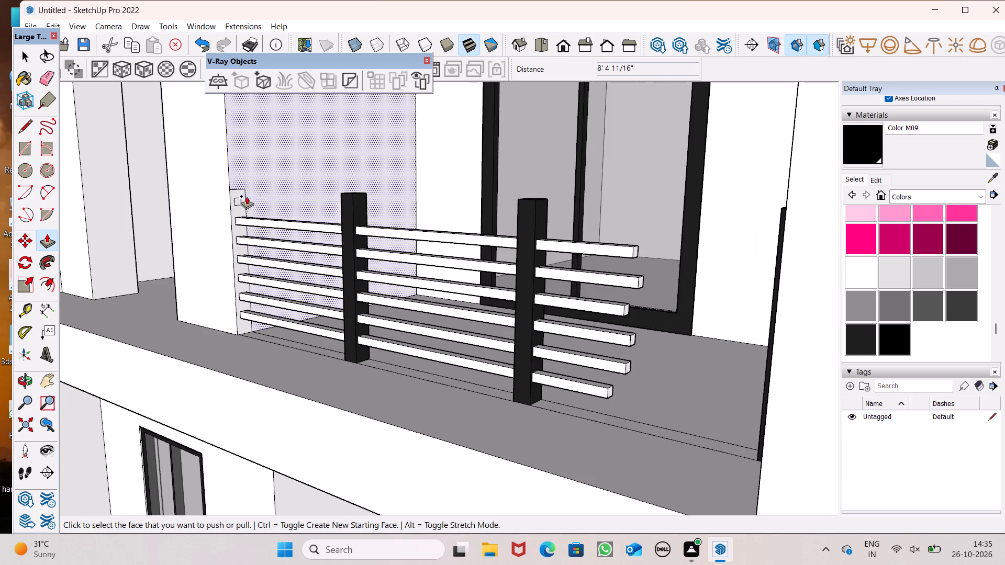
left_click_drag(235, 201, 513, 255)
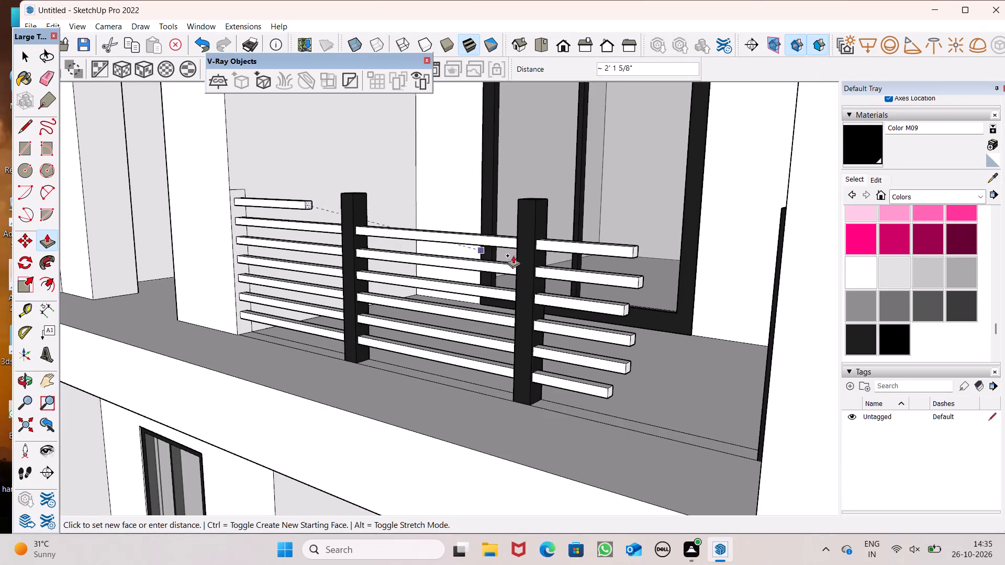
left_click_drag(513, 255, 679, 275)
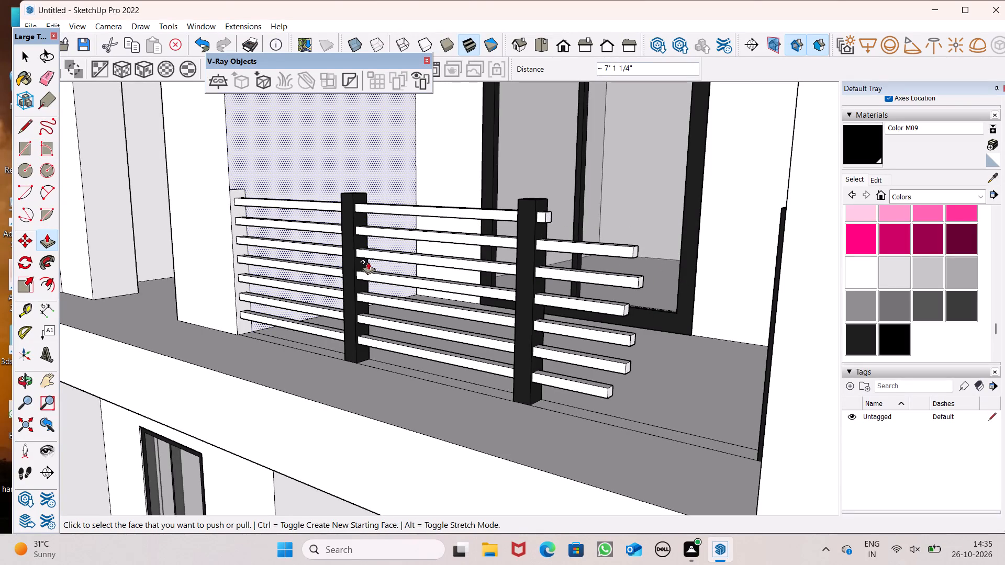
Push/Pull the end of the lowest rail about 2' 4" farther so it passes through the third black post.
scroll(304, 258, "down", 2)
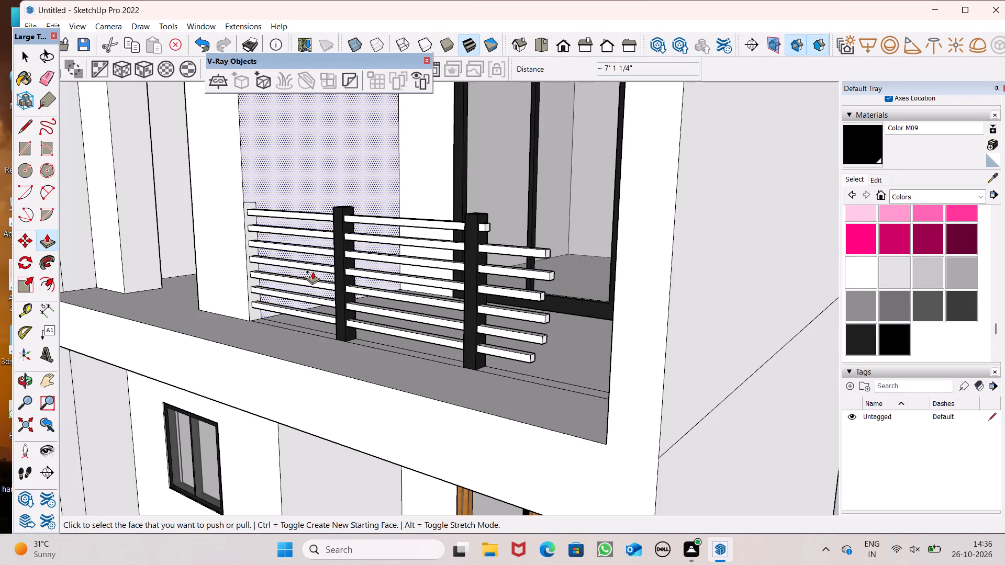
scroll(258, 274, "down", 1)
middle_click_drag(263, 299, 283, 300)
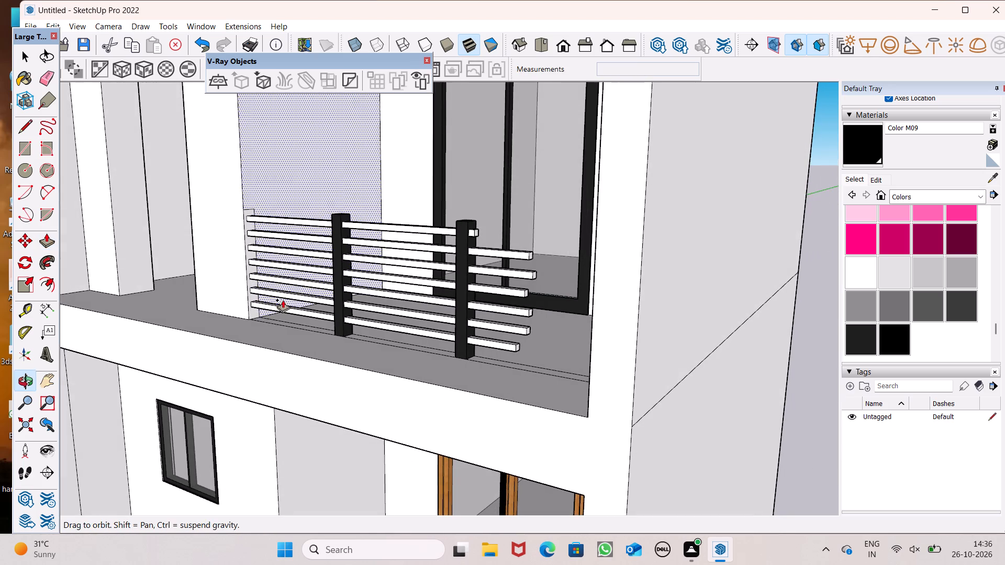
middle_click_drag(283, 300, 282, 299)
middle_click_drag(287, 314, 313, 335)
middle_click_drag(483, 325, 507, 330)
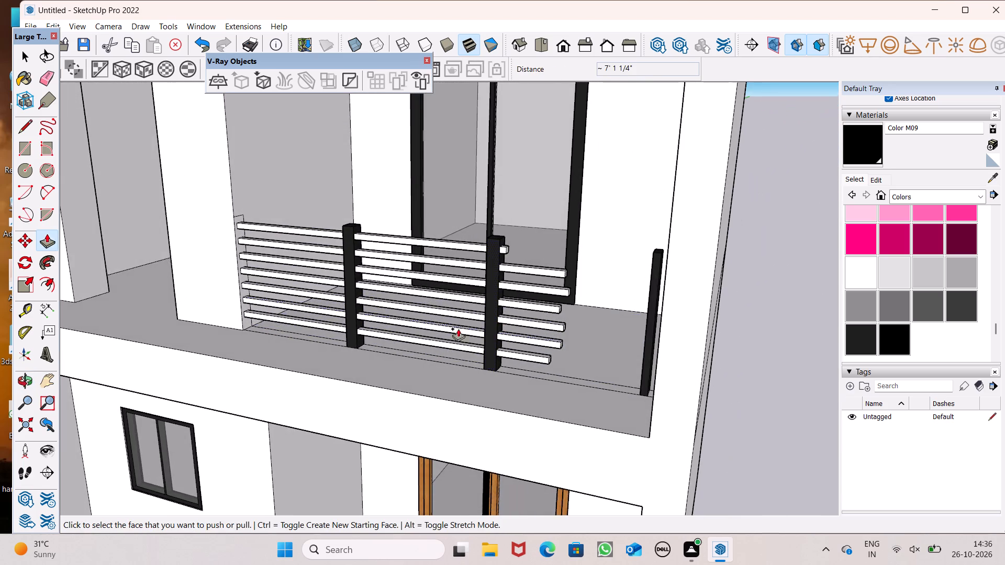
scroll(392, 320, "down", 2)
middle_click_drag(454, 336, 477, 337)
scroll(556, 327, "up", 5)
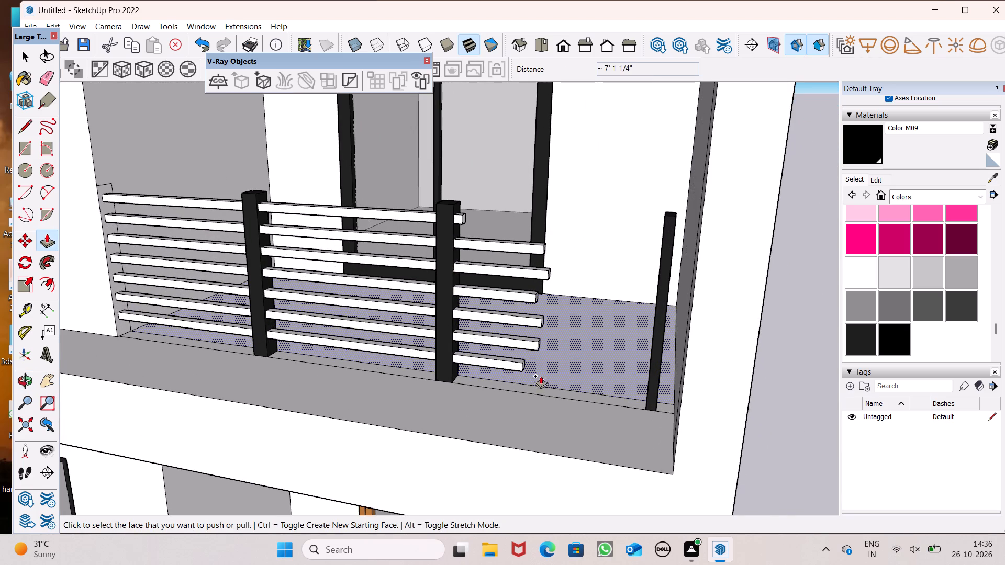
middle_click_drag(542, 392, 517, 387)
scroll(517, 387, "up", 1)
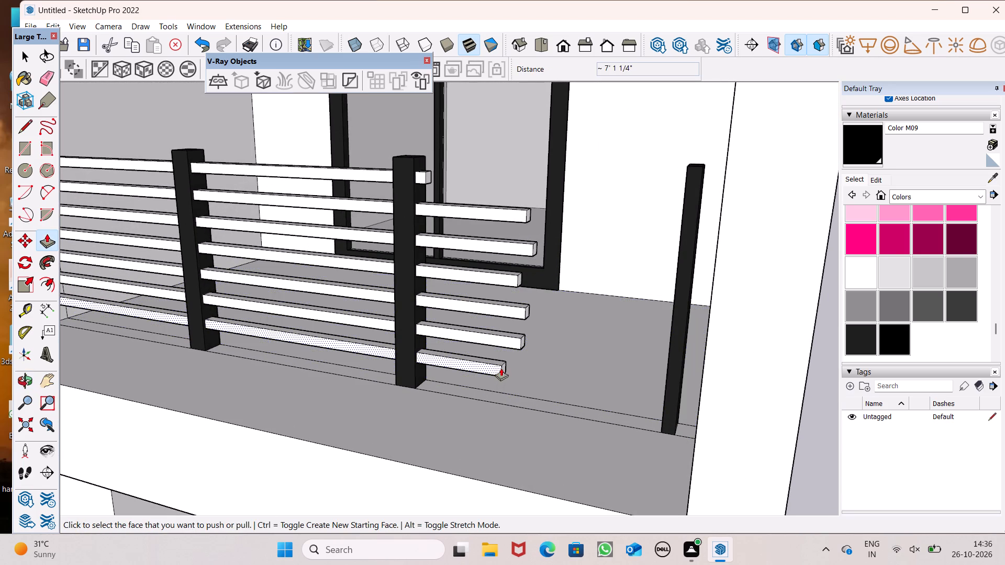
left_click_drag(504, 371, 705, 395)
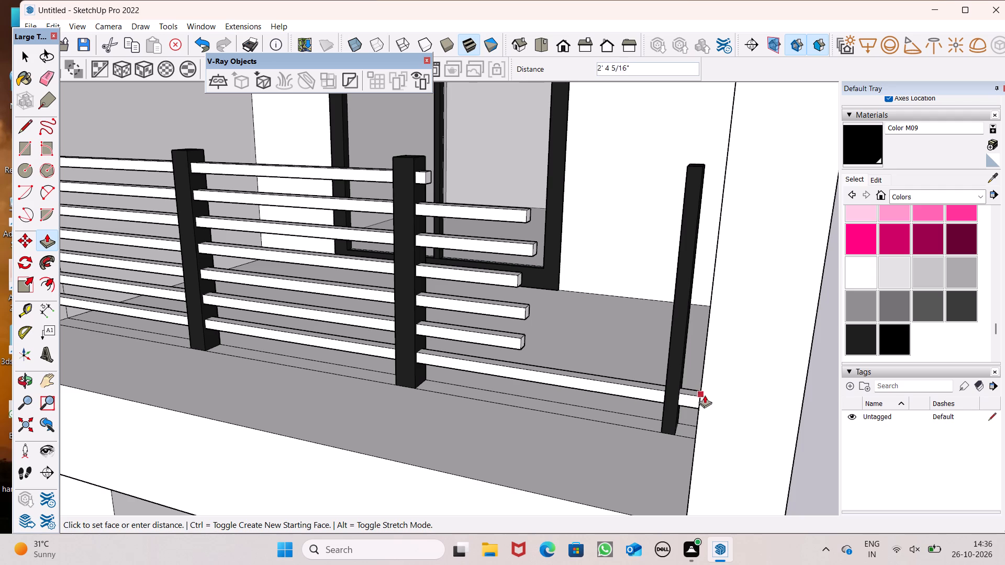
left_click_drag(705, 395, 709, 397)
Extend the second and third rails from the bottom by about 2' 1" each, past the third post.
middle_click_drag(511, 420, 567, 428)
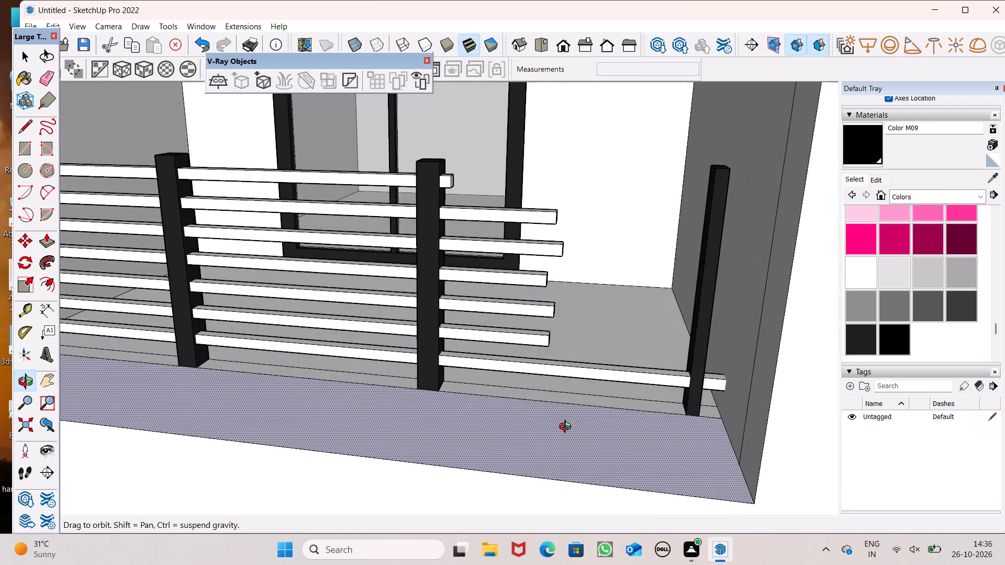
middle_click_drag(567, 428, 530, 433)
middle_click(530, 433)
scroll(504, 376, "up", 3)
left_click_drag(539, 341, 562, 345)
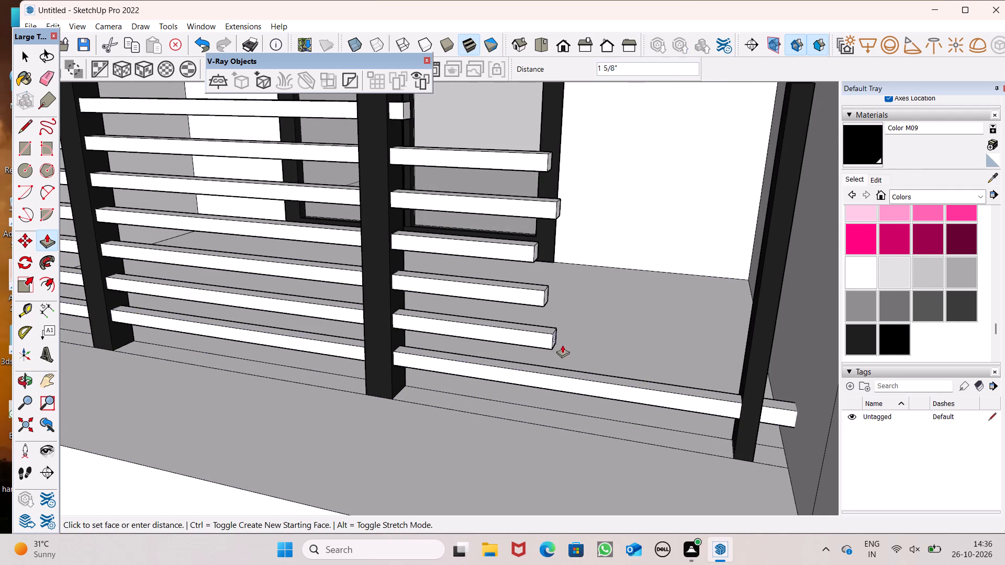
left_click_drag(562, 345, 817, 361)
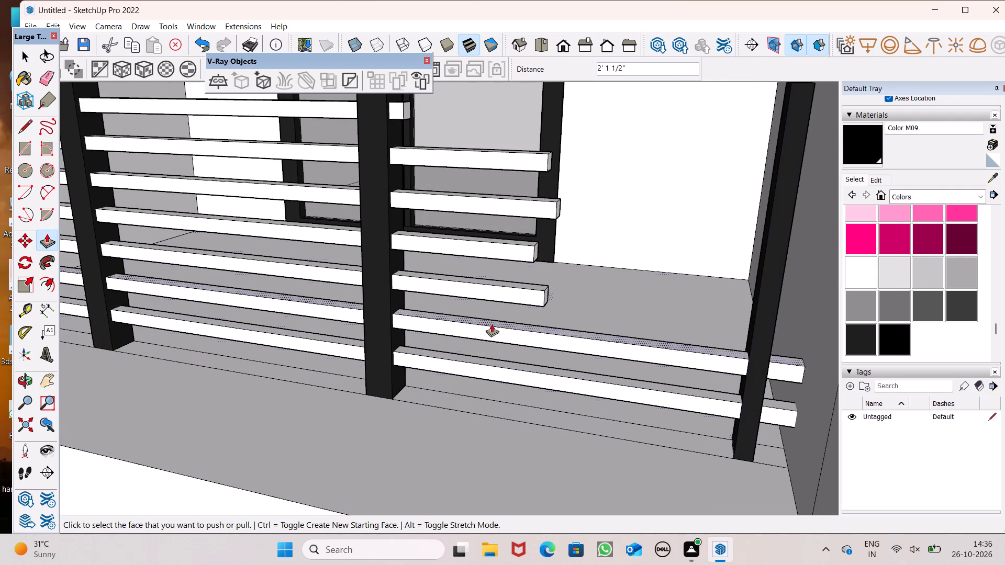
left_click_drag(545, 298, 818, 310)
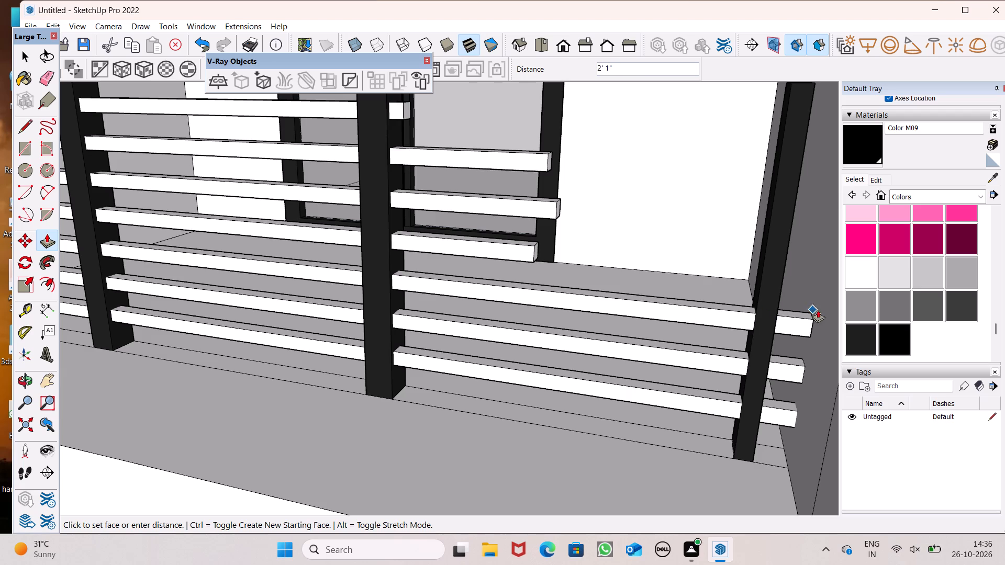
left_click_drag(818, 310, 826, 310)
Extend the fourth and fifth rails from the bottom past the third post, by about 2' 2 5/16" and 2' 1/4".
scroll(415, 261, "down", 5)
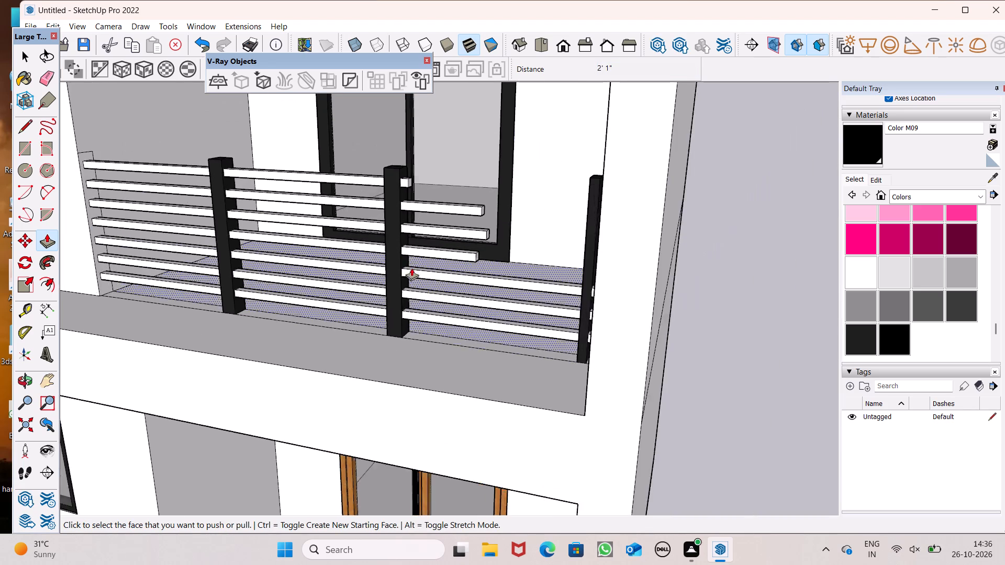
middle_click_drag(519, 300, 561, 391)
scroll(584, 298, "up", 3)
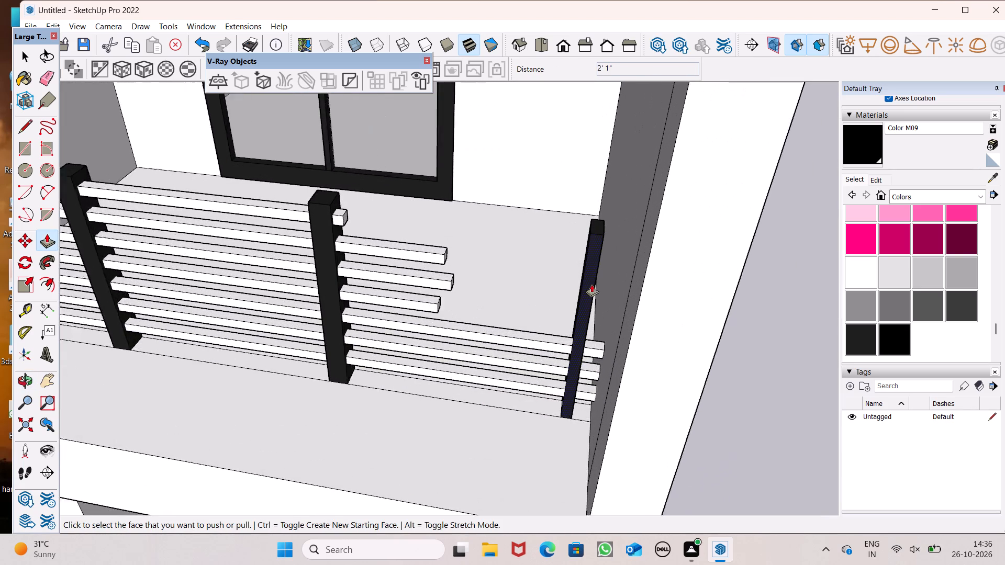
scroll(591, 284, "up", 4)
left_click_drag(390, 315, 620, 325)
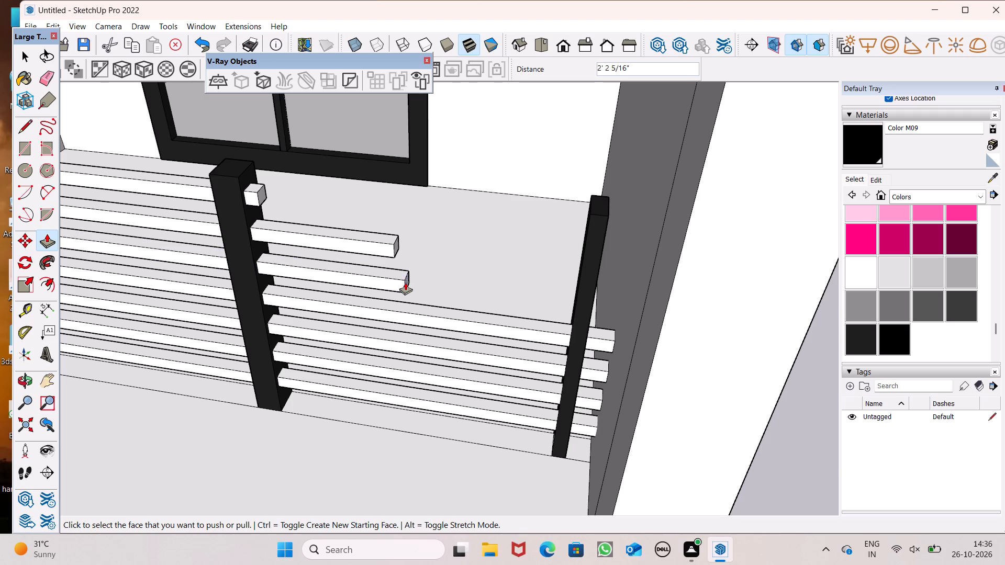
left_click_drag(406, 282, 632, 305)
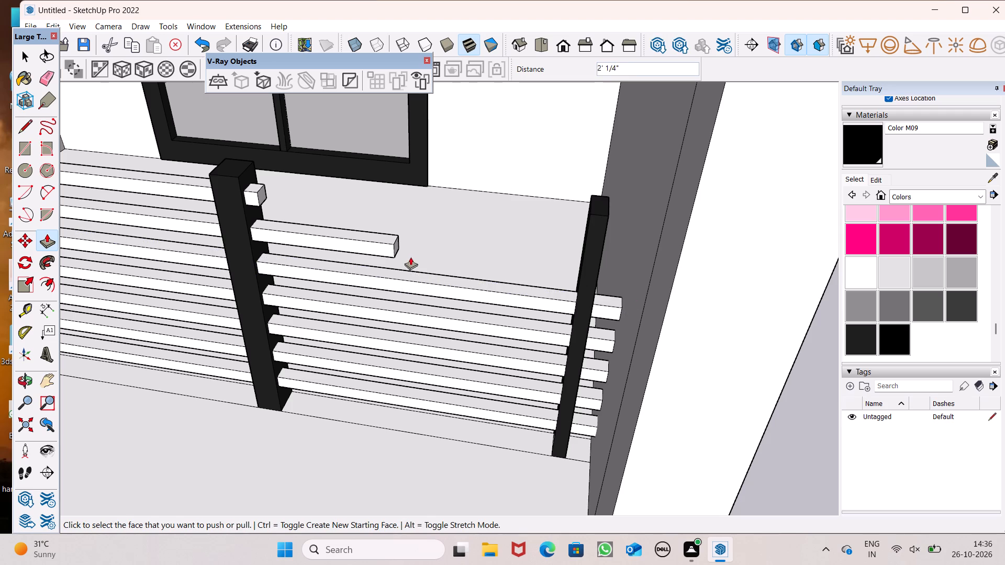
Extend the sixth rail about 2' 2 7/16" and the top rail past the third post, undoing any pull on a wrong face.
left_click_drag(394, 250, 492, 278)
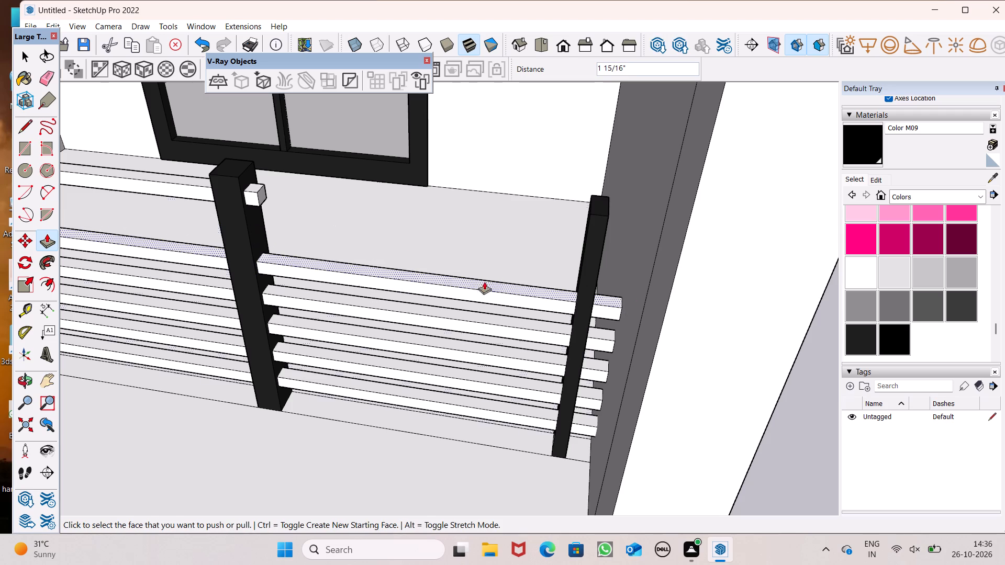
key("ctrl+z")
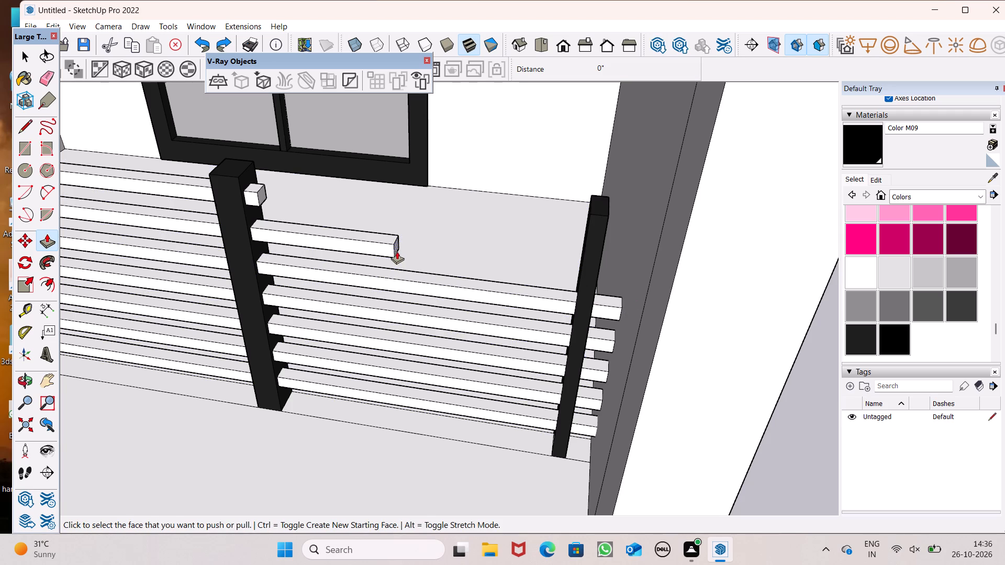
left_click_drag(397, 251, 636, 281)
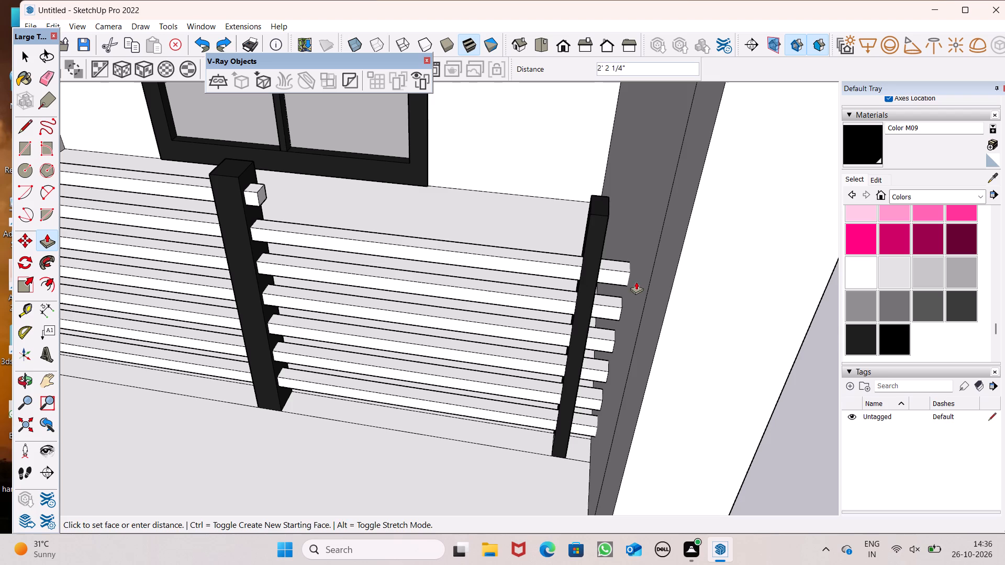
left_click_drag(636, 281, 636, 282)
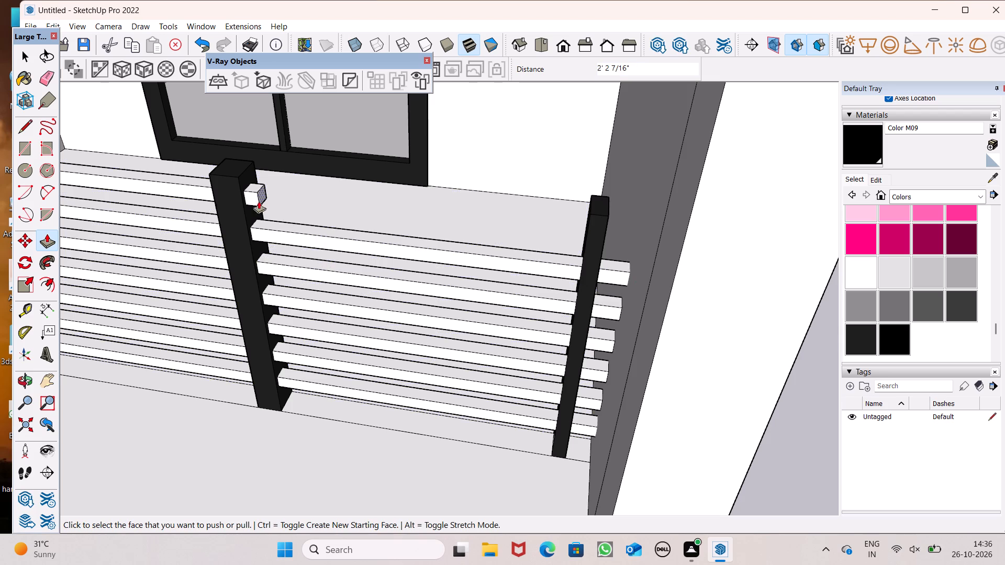
left_click_drag(258, 199, 376, 233)
key("ctrl+z")
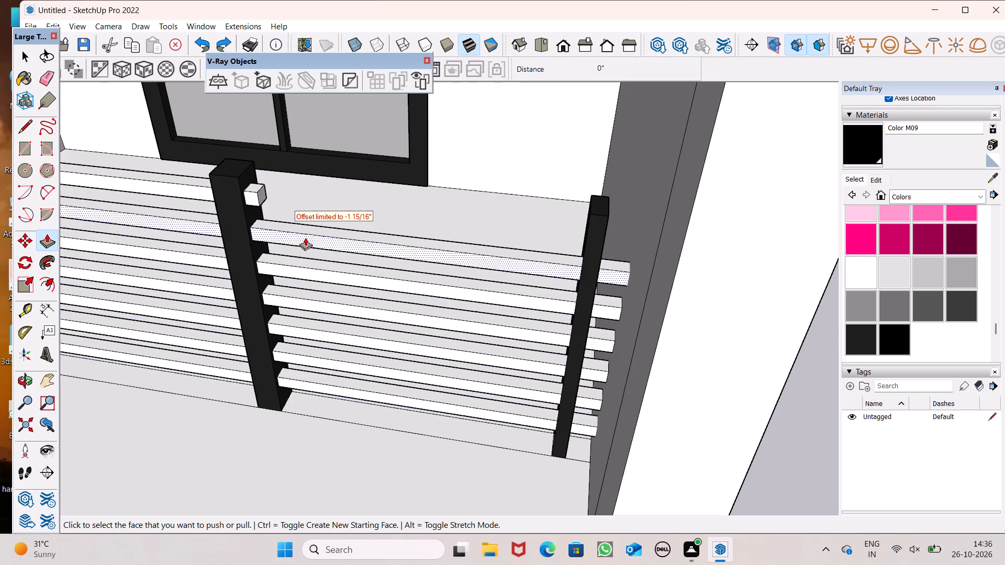
left_click_drag(265, 195, 647, 253)
key("space")
Inspect the balcony railing's posts and rails from the front and from above.
scroll(399, 337, "down", 3)
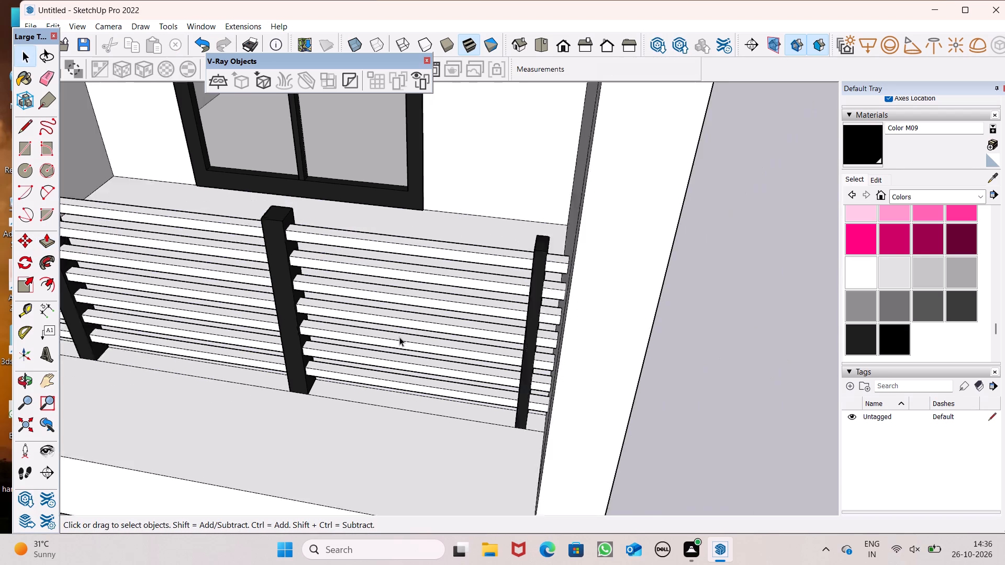
scroll(399, 337, "down", 2)
middle_click_drag(398, 350, 449, 202)
scroll(462, 226, "down", 6)
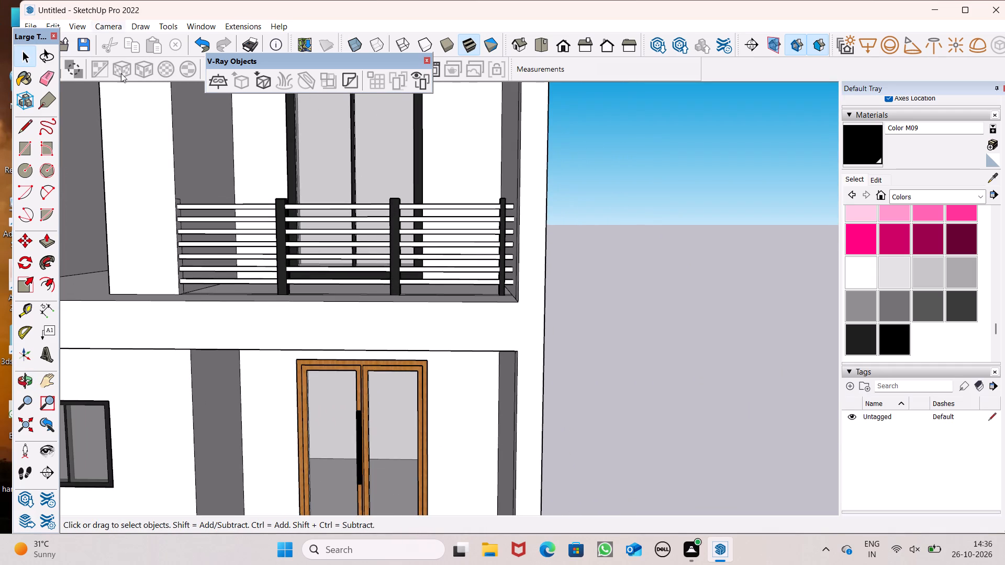
scroll(281, 200, "up", 1)
scroll(280, 199, "down", 1)
middle_click_drag(286, 215, 299, 239)
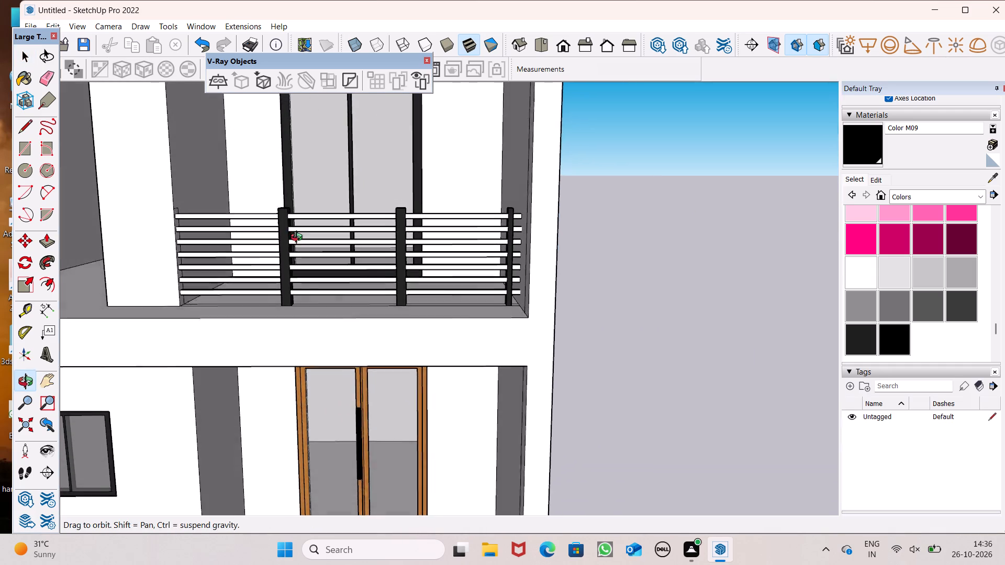
middle_click_drag(299, 239, 308, 252)
scroll(292, 243, "up", 4)
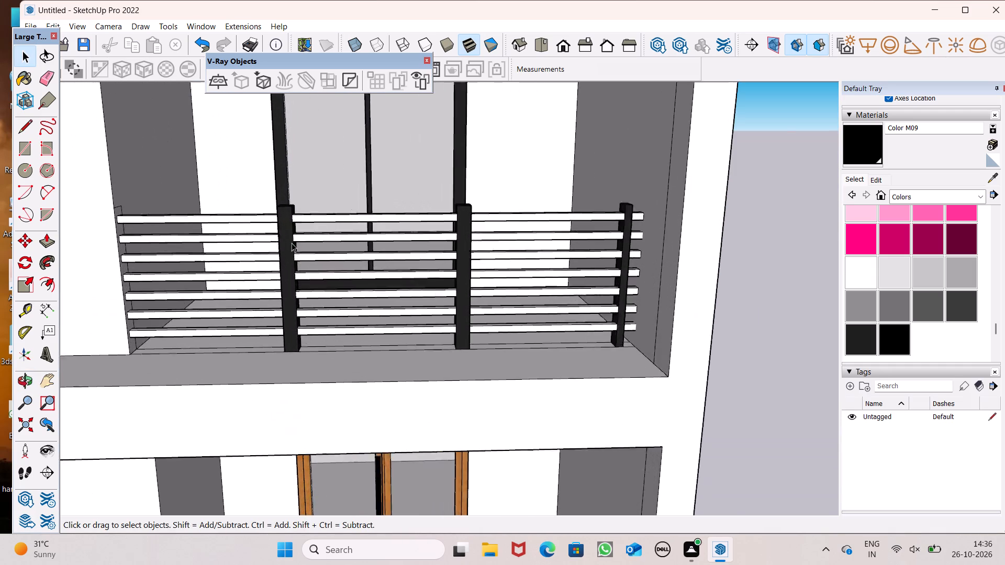
scroll(292, 243, "up", 1)
scroll(293, 232, "down", 4)
middle_click_drag(367, 261, 387, 341)
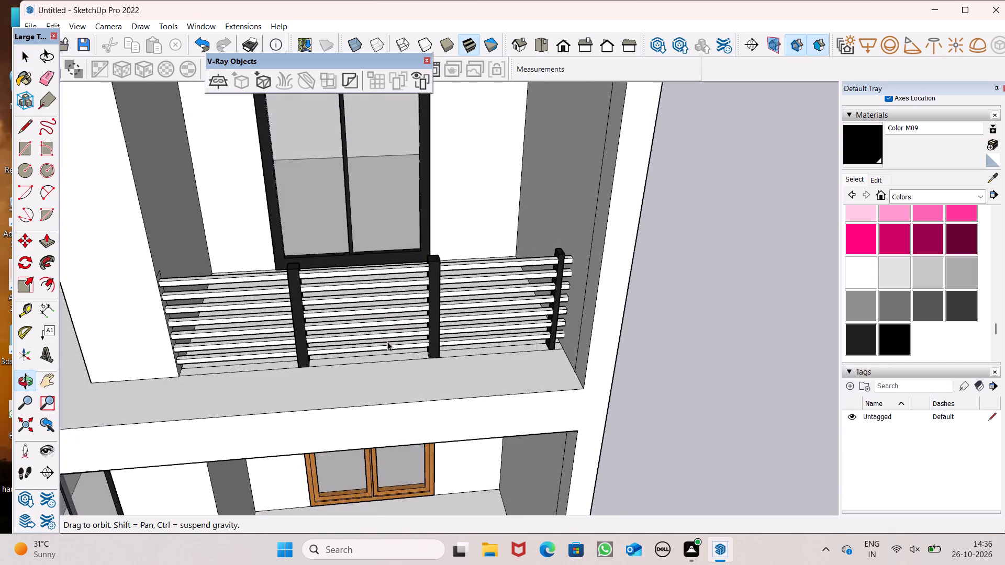
Examine the balcony railing's post tops and rail joints from the front, above and both sides.
scroll(385, 337, "up", 1)
scroll(378, 322, "down", 2)
middle_click_drag(381, 341, 421, 452)
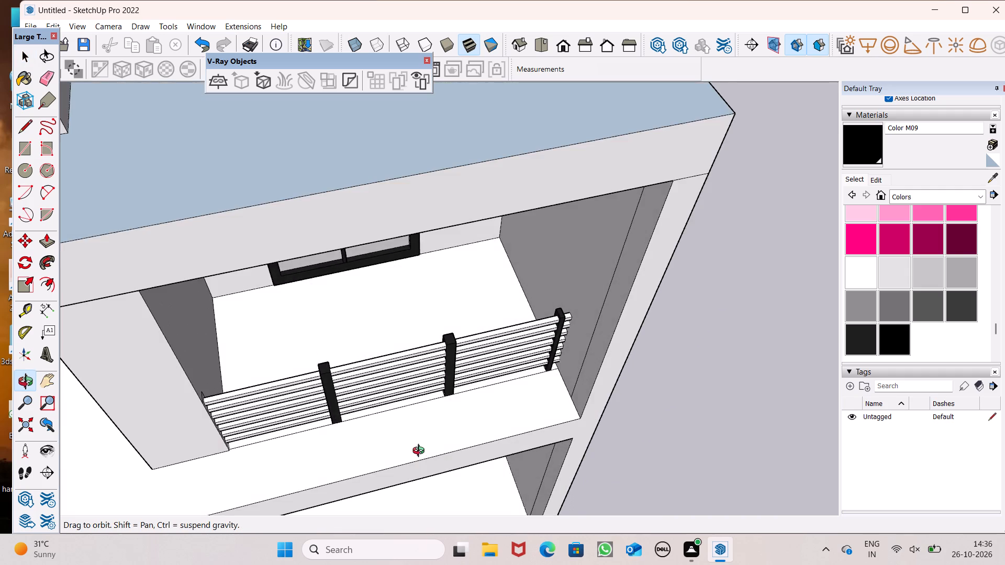
middle_click_drag(421, 452, 340, 471)
middle_click(339, 471)
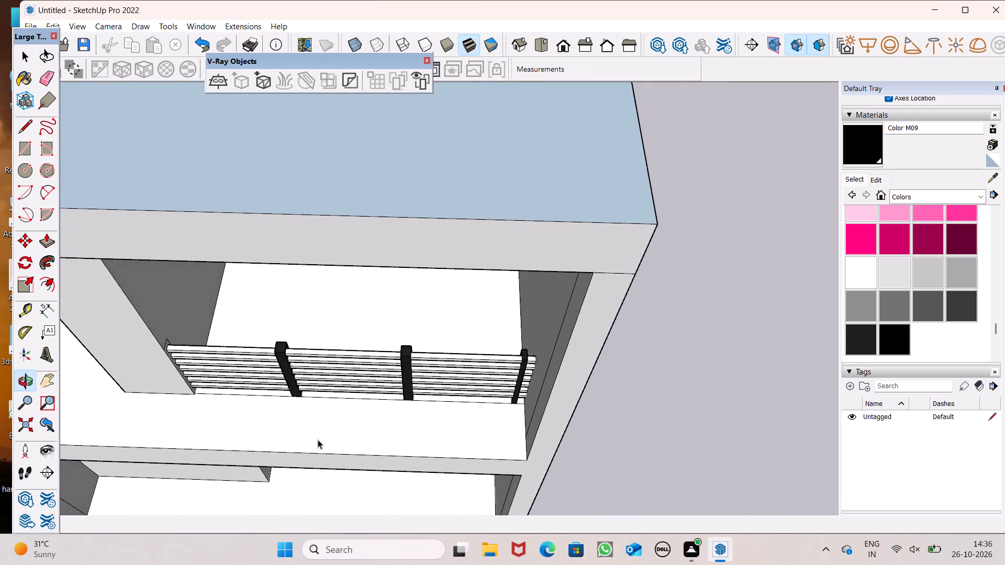
scroll(318, 437, "up", 6)
scroll(236, 288, "up", 8)
middle_click_drag(293, 332, 91, 255)
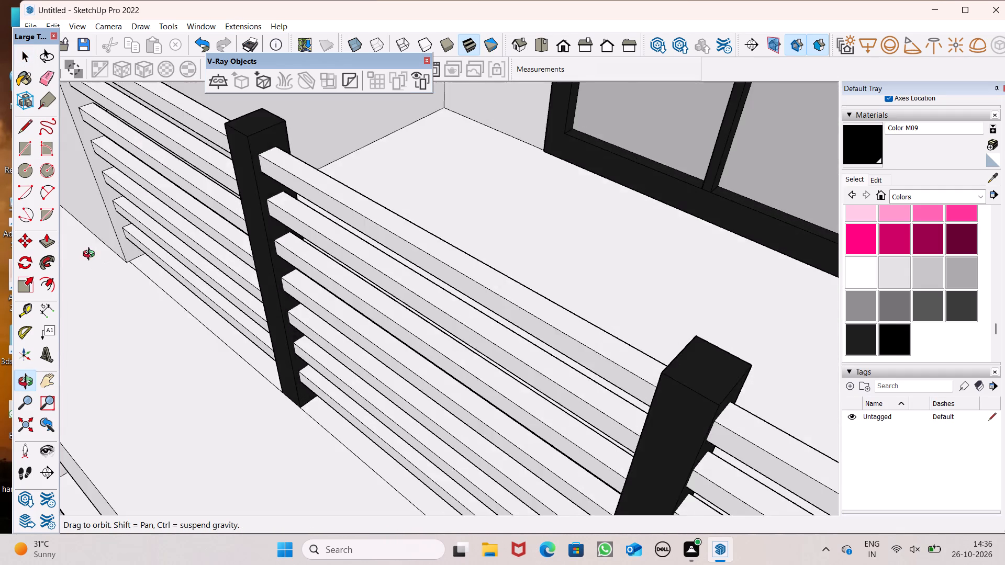
middle_click_drag(91, 255, 462, 290)
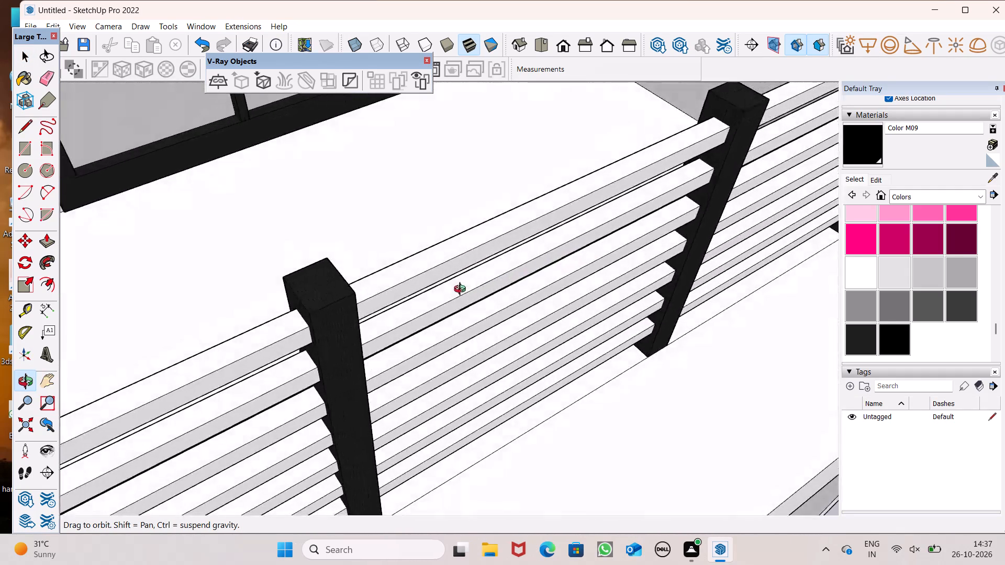
middle_click_drag(462, 290, 460, 291)
scroll(362, 277, "down", 1)
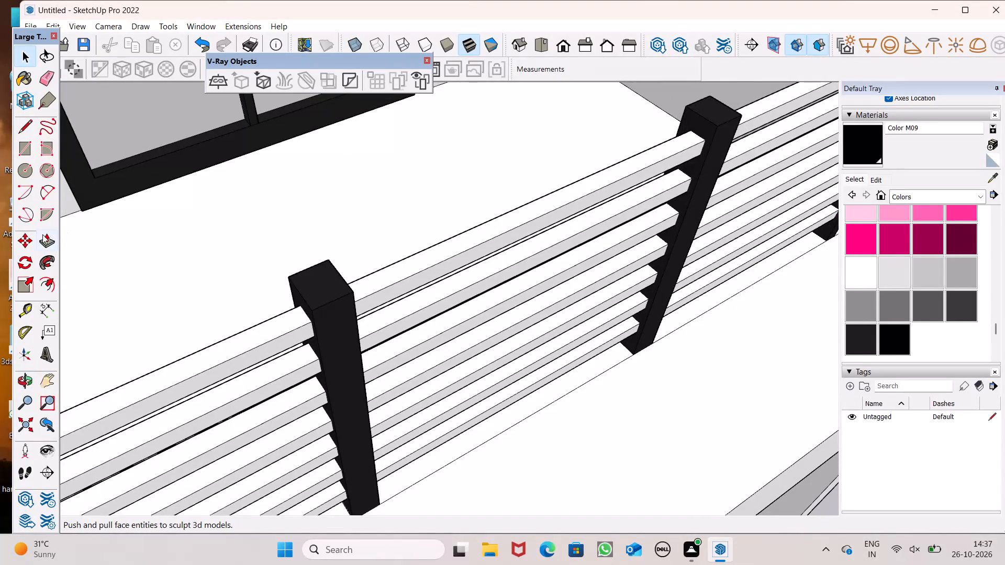
Pull the top face of the first railing post up about 1 1/16" as a new separate section.
left_click(42, 236)
scroll(220, 299, "up", 6)
scroll(407, 277, "down", 5)
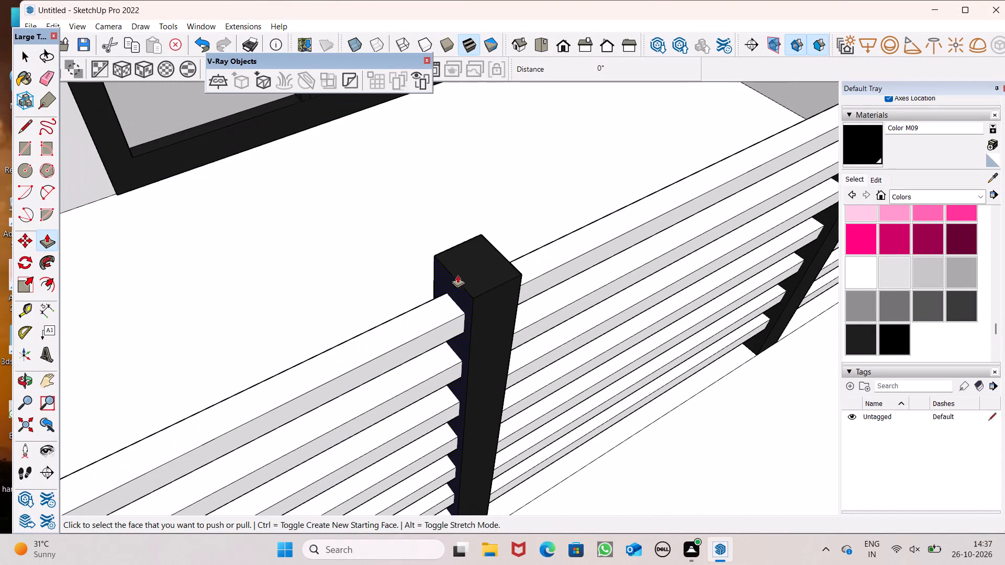
left_click_drag(469, 272, 471, 259)
key("2")
key("shift+quotedbl")
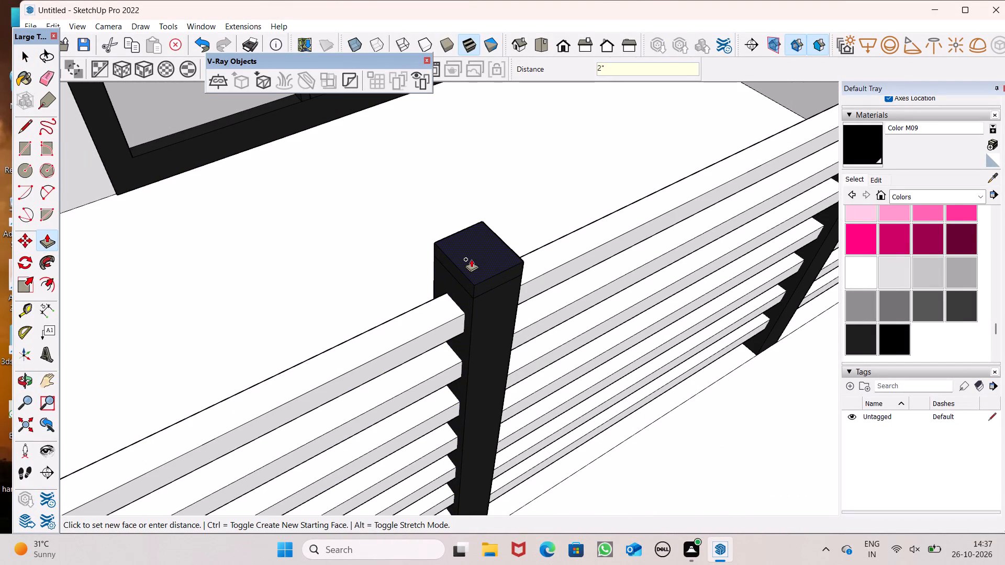
left_click_drag(471, 259, 471, 260)
key("Return")
Paint the front and both side faces of the first post's new top section white with Color M00.
scroll(460, 262, "down", 3)
middle_click_drag(459, 291, 417, 168)
scroll(459, 177, "up", 7)
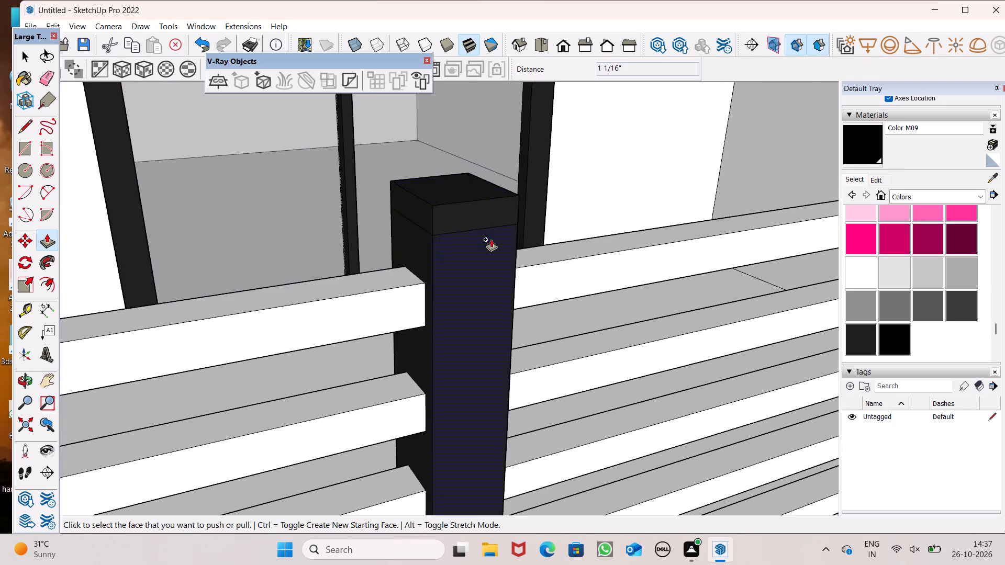
scroll(491, 239, "up", 1)
middle_click_drag(491, 239, 423, 190)
scroll(424, 190, "up", 1)
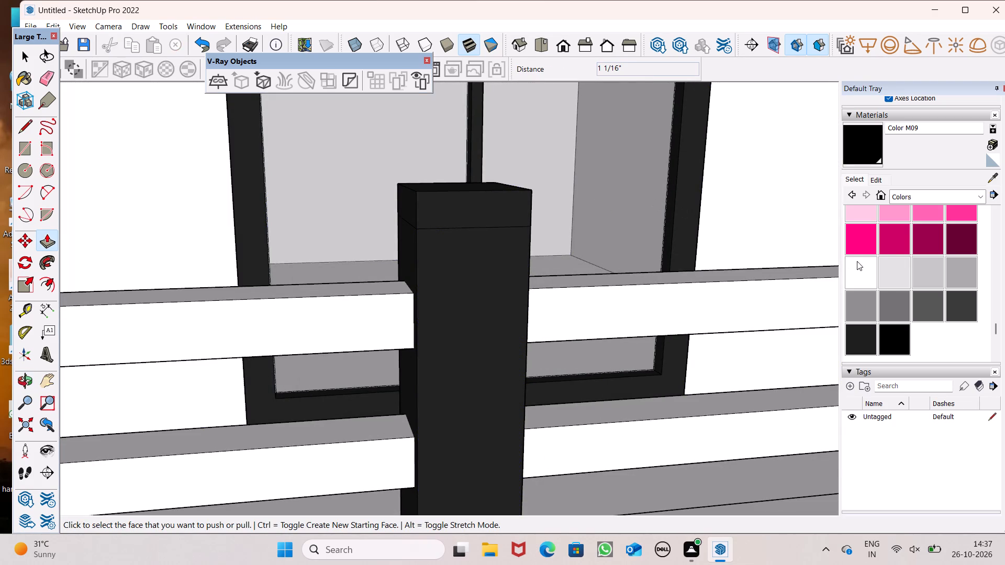
left_click(857, 261)
left_click(501, 212)
middle_click_drag(456, 220, 535, 219)
left_click(418, 218)
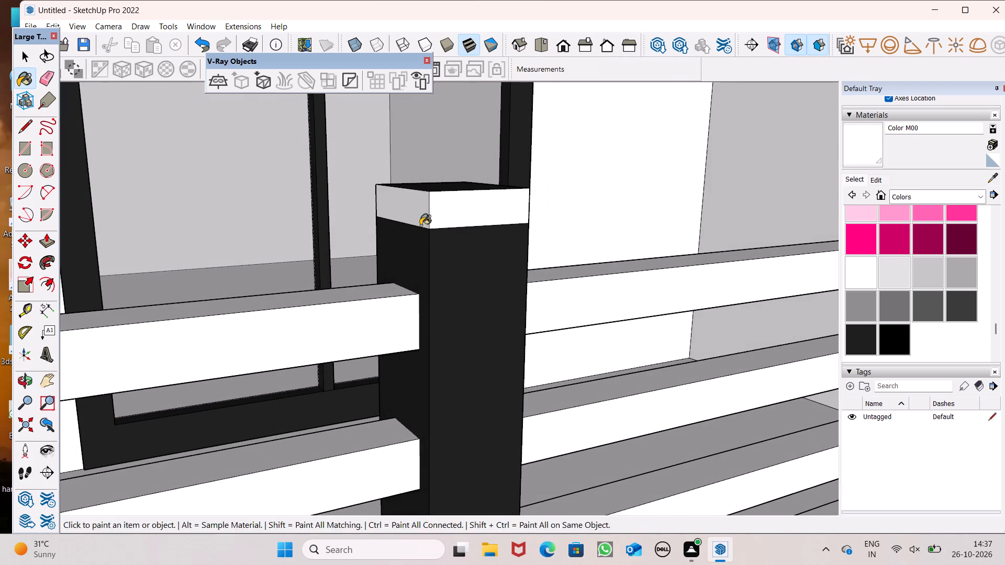
middle_click_drag(450, 231, 221, 244)
scroll(221, 244, "up", 1)
scroll(255, 216, "down", 5)
scroll(390, 221, "up", 4)
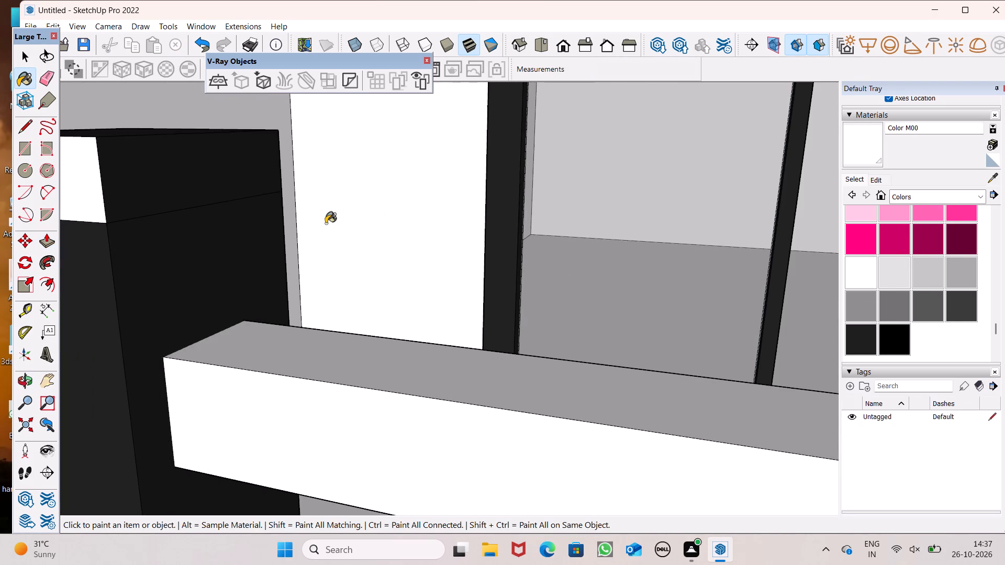
left_click(227, 188)
Pull the side face of the first post's top section about 3' 7 7/16" to the left-hand wall as a handrail.
scroll(322, 166, "down", 12)
scroll(365, 221, "up", 1)
middle_click_drag(366, 221, 456, 221)
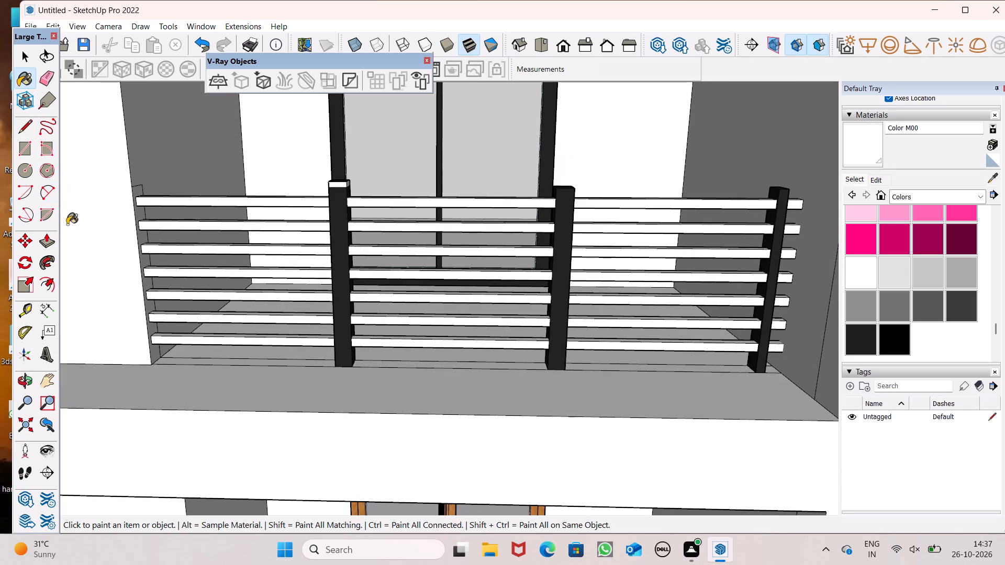
left_click(43, 246)
middle_click_drag(203, 246, 401, 278)
scroll(388, 227, "up", 3)
middle_click_drag(399, 234, 292, 248)
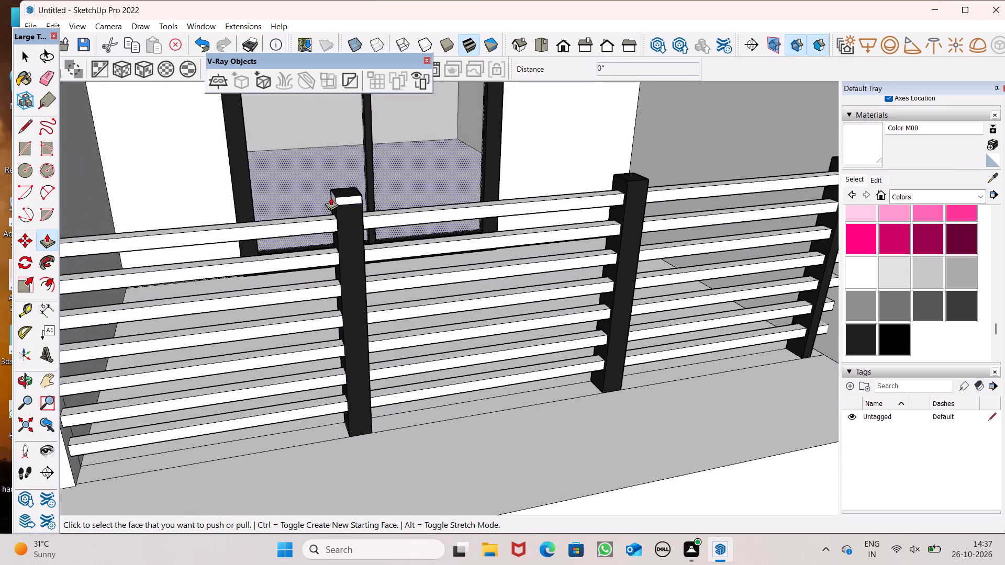
left_click_drag(334, 197, 39, 222)
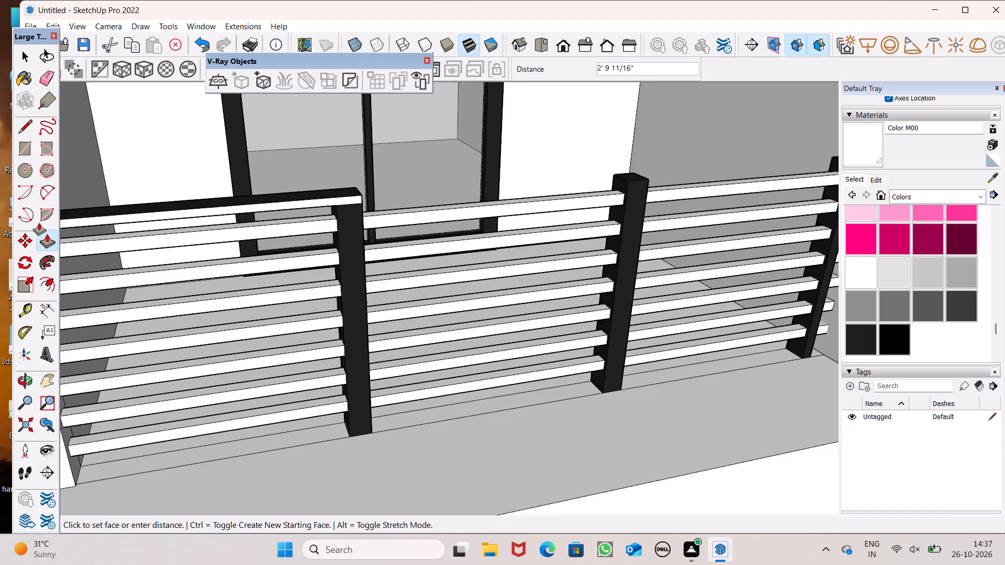
left_click_drag(39, 222, 0, 224)
Pull the opposite side face of the first post's top section about 4' 5", past the second post.
scroll(238, 214, "down", 4)
middle_click_drag(251, 238, 139, 231)
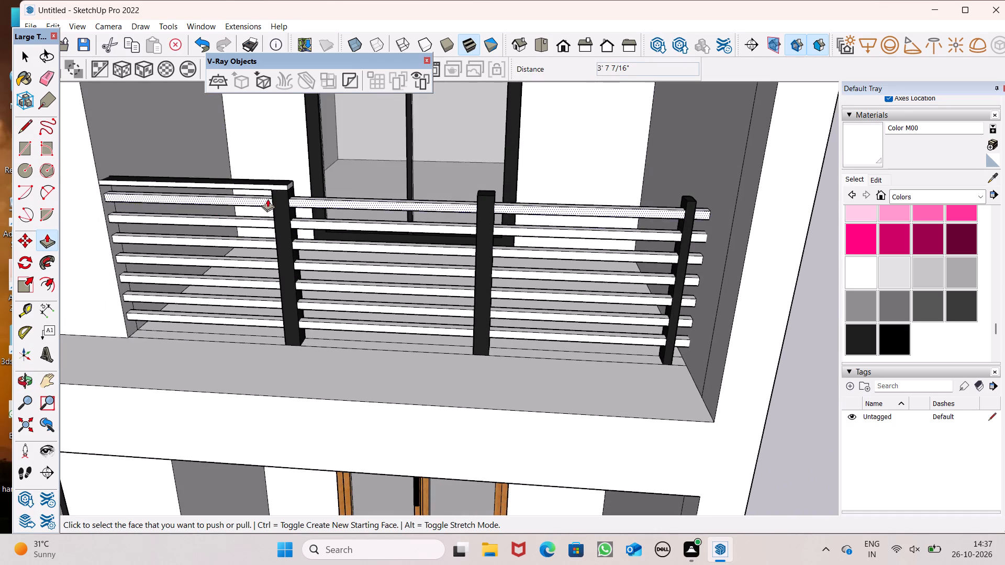
scroll(272, 188, "up", 5)
scroll(293, 195, "down", 1)
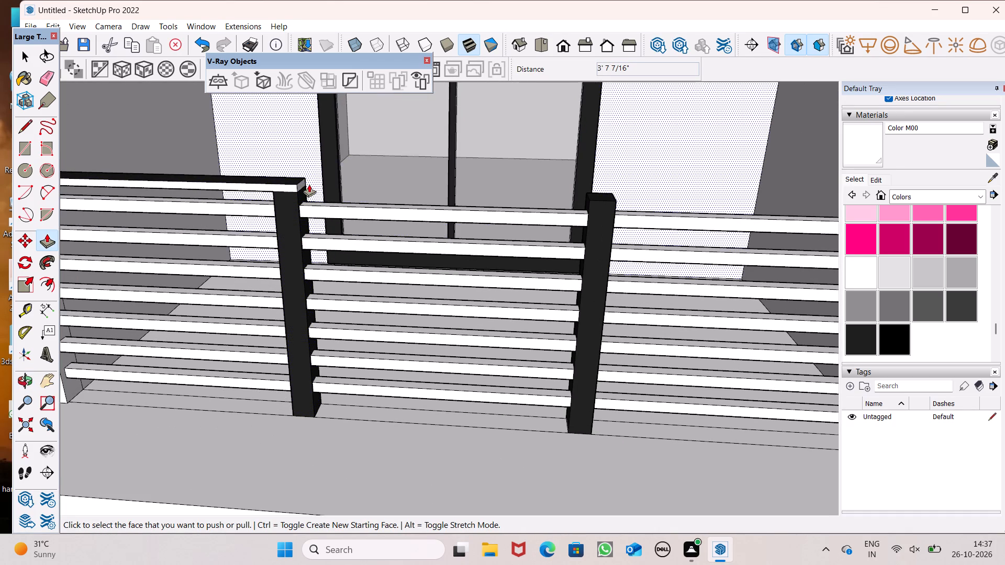
left_click_drag(303, 183, 692, 209)
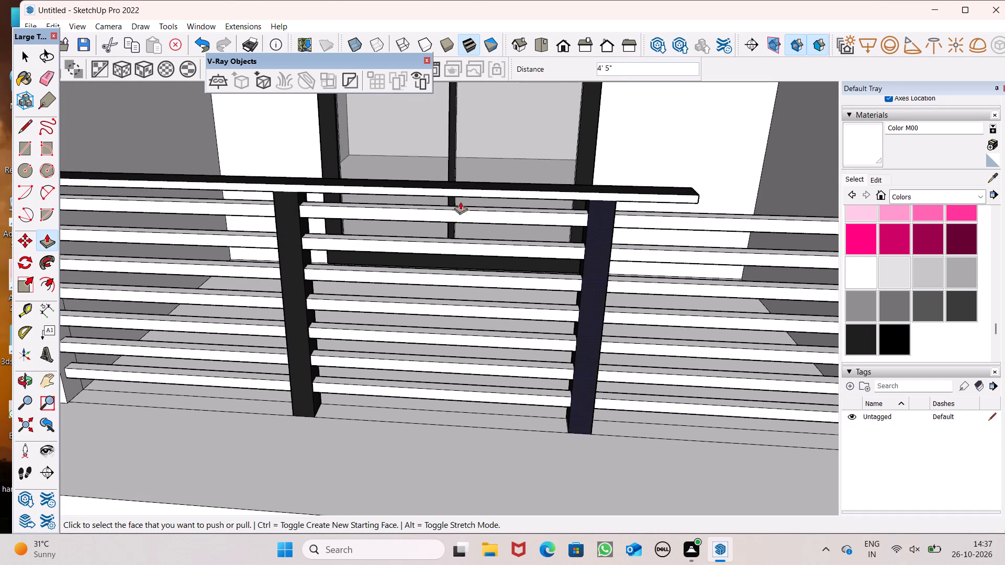
Extend the handrail's free end by about 2' 8", past the third post.
scroll(417, 201, "down", 3)
middle_click_drag(577, 223, 616, 167)
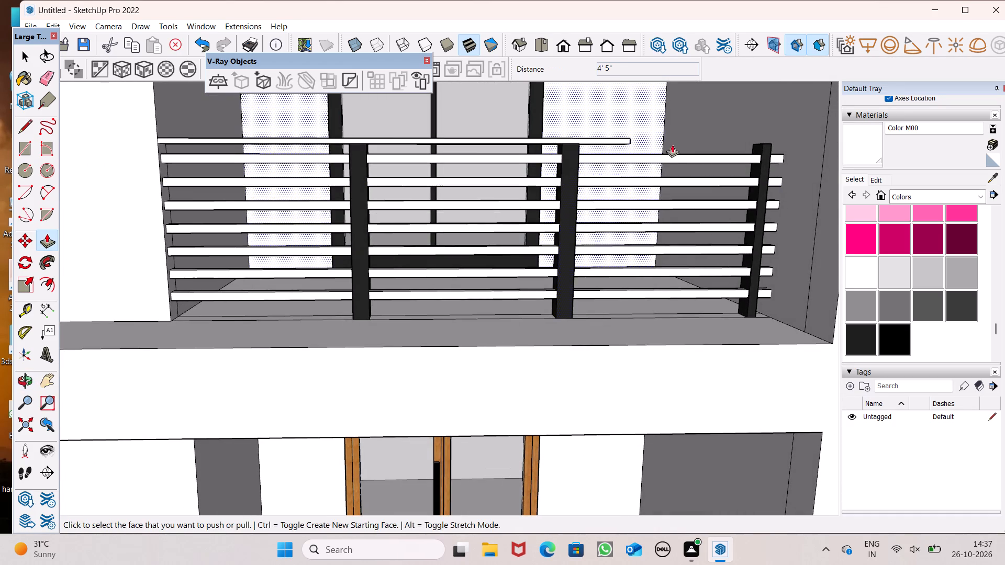
scroll(276, 166, "down", 3)
scroll(587, 125, "up", 5)
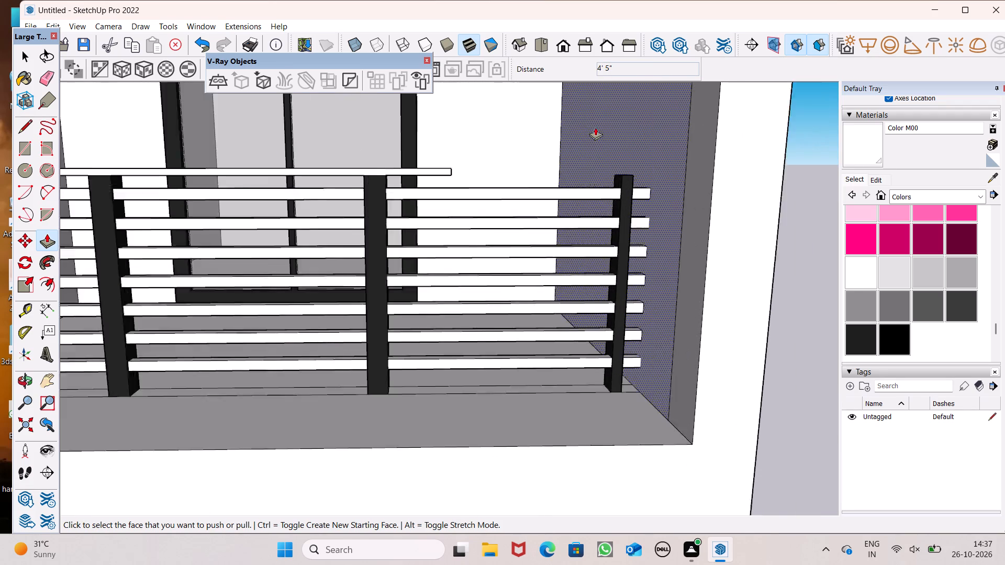
scroll(595, 127, "up", 3)
scroll(554, 161, "down", 1)
middle_click_drag(459, 187, 444, 219)
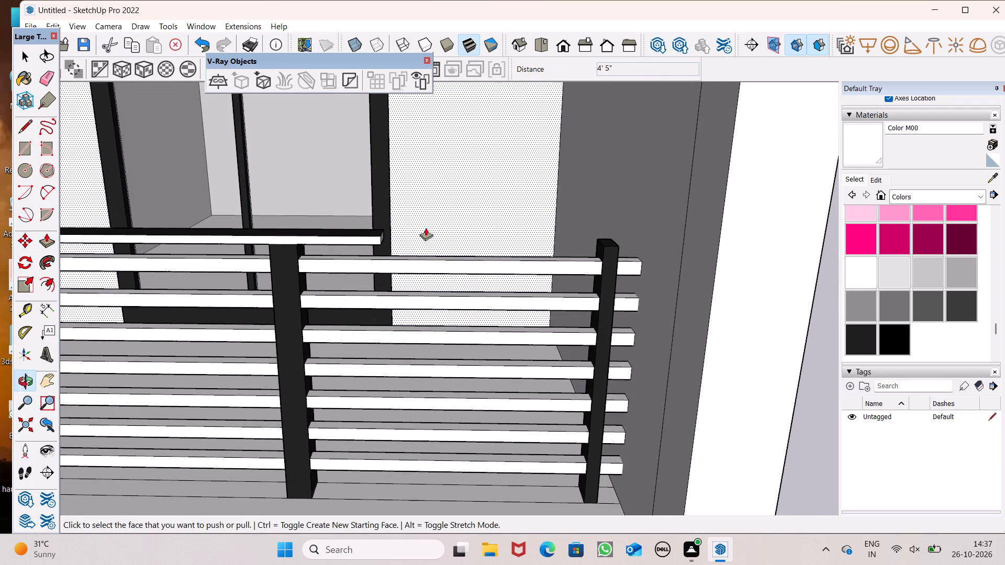
scroll(421, 229, "up", 1)
left_click_drag(373, 241, 541, 254)
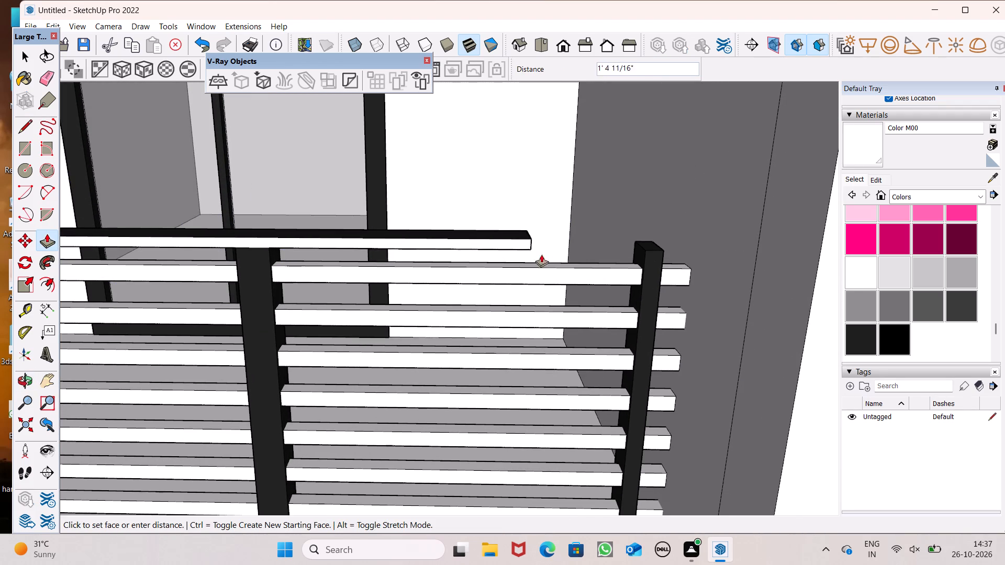
left_click_drag(541, 254, 675, 260)
Paint the front faces of the three rails below the handrail and the fourth rail's top face black with Color M09.
scroll(644, 240, "down", 2)
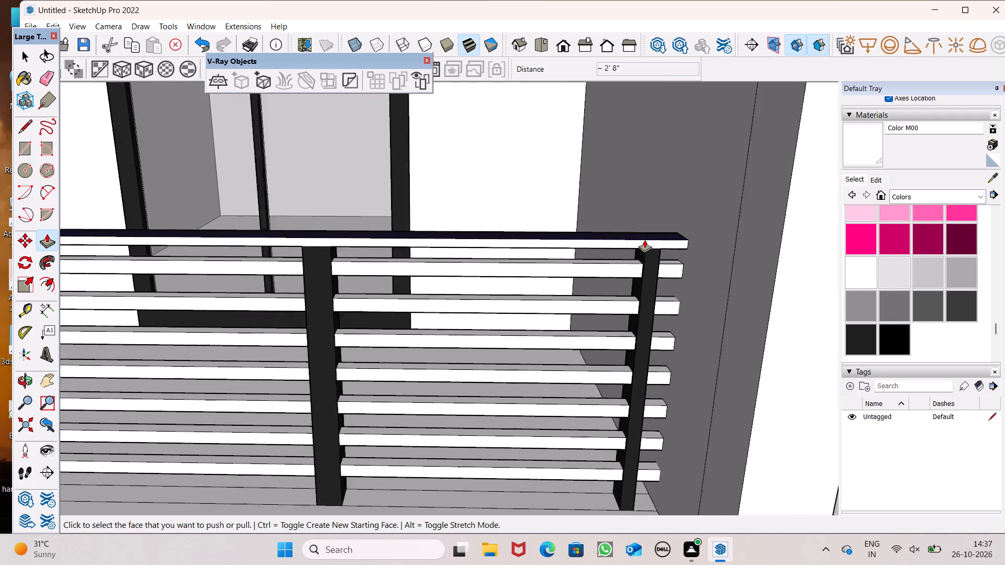
scroll(644, 240, "down", 3)
middle_click_drag(643, 283, 647, 199)
scroll(650, 187, "down", 8)
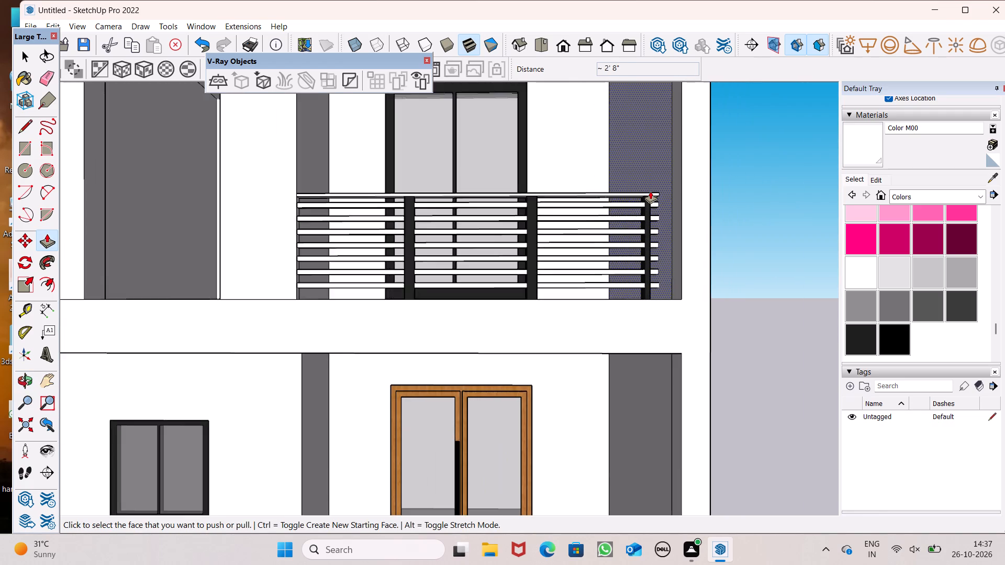
scroll(650, 191, "down", 4)
middle_click_drag(629, 229, 612, 263)
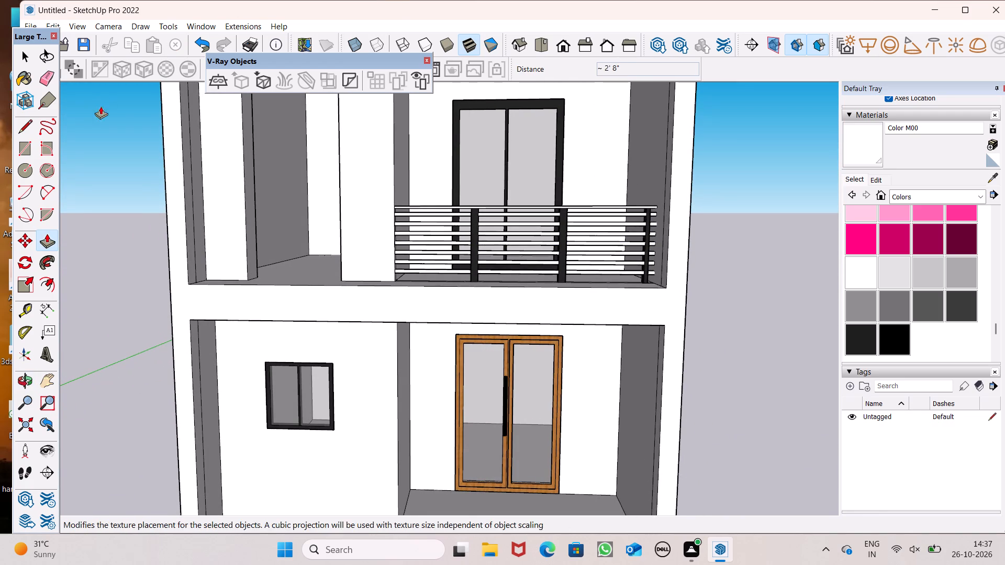
left_click(898, 337)
scroll(394, 215, "up", 6)
scroll(408, 200, "down", 5)
middle_click_drag(446, 252, 445, 281)
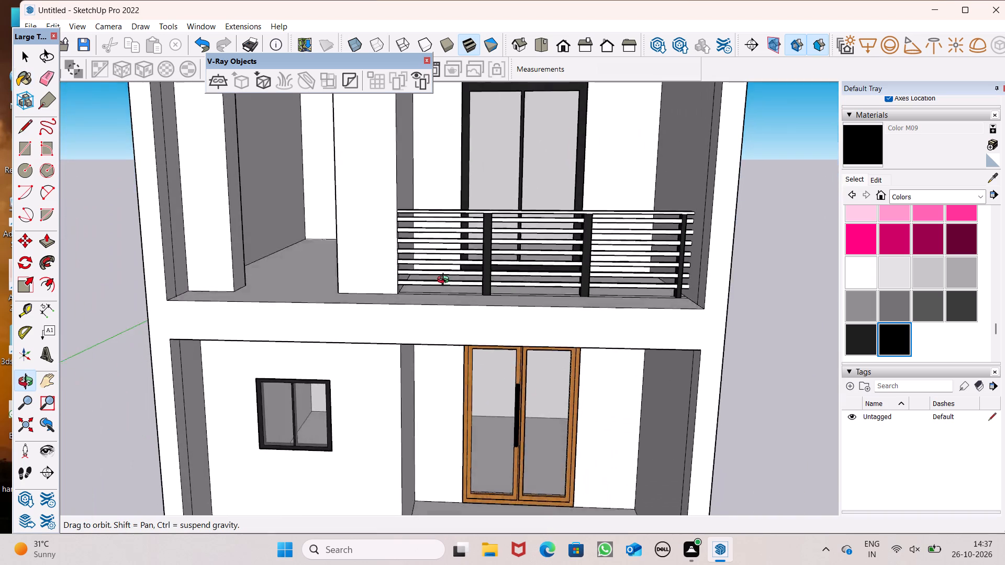
middle_click_drag(445, 281, 458, 319)
scroll(461, 288, "up", 7)
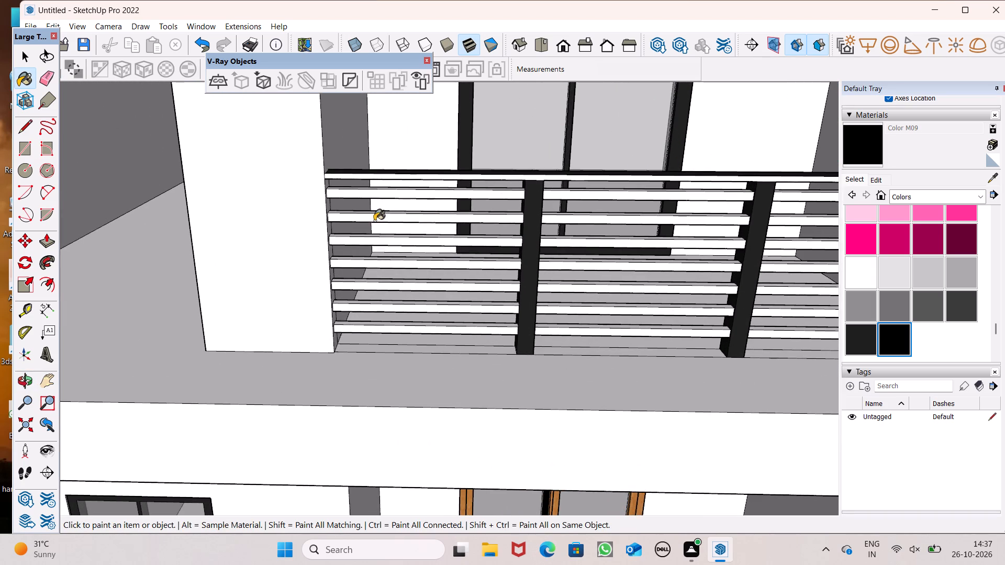
left_click(402, 195)
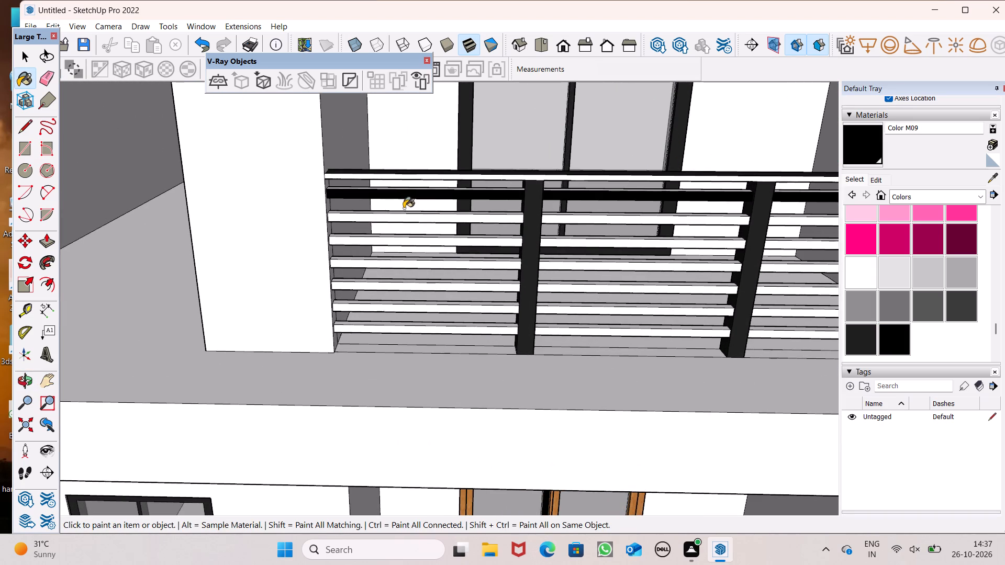
left_click(404, 213)
left_click(405, 240)
left_click_drag(405, 254, 406, 258)
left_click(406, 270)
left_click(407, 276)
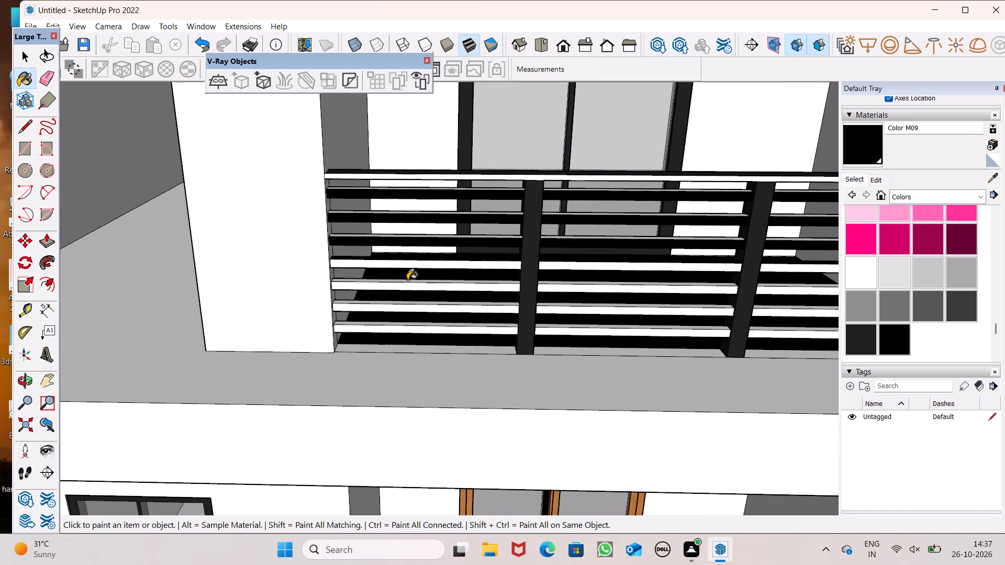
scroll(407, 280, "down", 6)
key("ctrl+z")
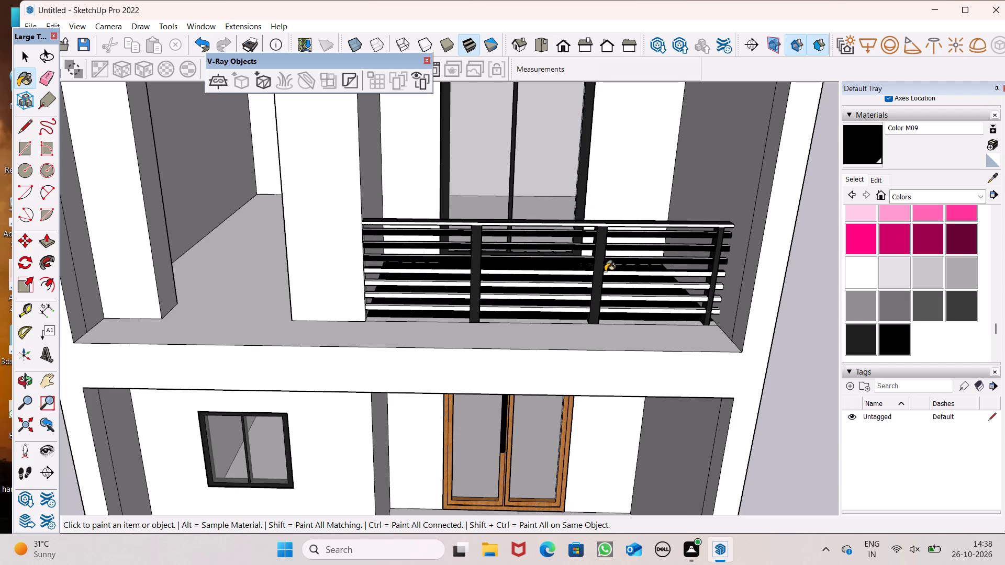
Paint the top face of the third rail below the handrail and the front faces of the fourth and fifth black with Color M09.
scroll(511, 292, "up", 5)
scroll(414, 236, "up", 4)
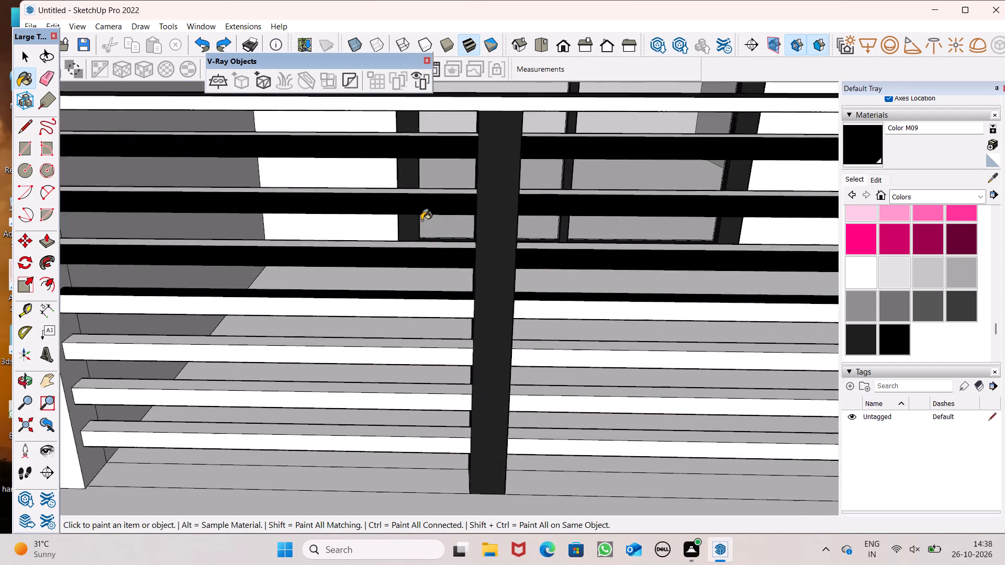
scroll(421, 220, "up", 2)
left_click(419, 251)
scroll(420, 253, "down", 3)
scroll(462, 343, "up", 2)
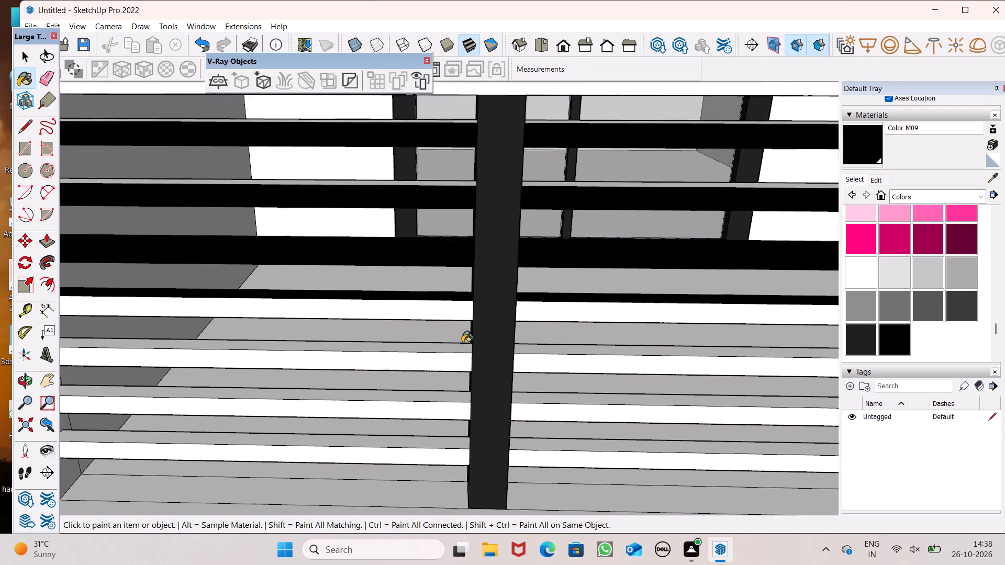
scroll(462, 343, "up", 3)
left_click(464, 290)
scroll(544, 286, "down", 5)
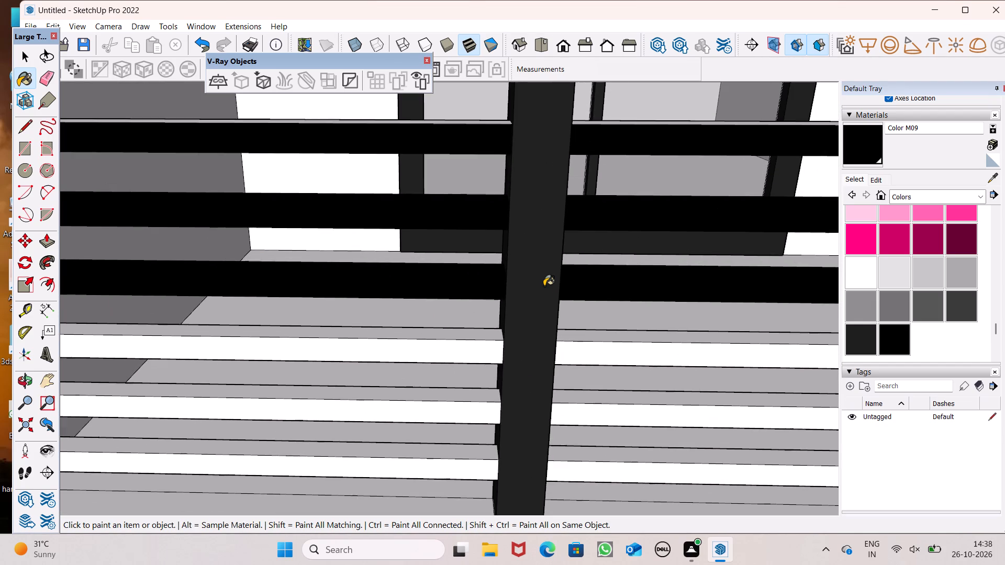
scroll(593, 333, "up", 3)
left_click(583, 350)
left_click(573, 333)
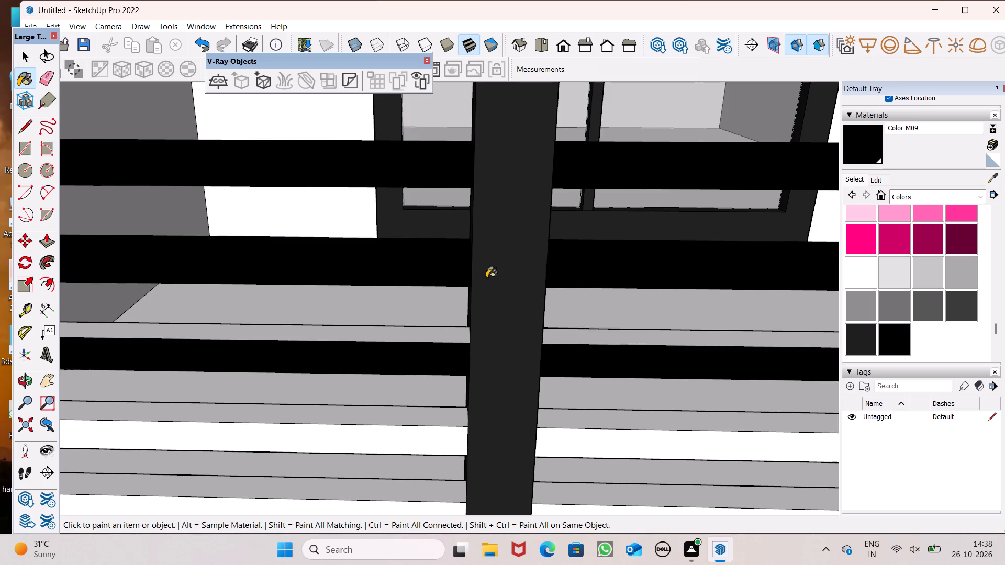
Paint the top and front faces of the two lowest railing rails black with Color M09.
scroll(486, 278, "down", 4)
scroll(522, 428, "up", 3)
left_click(542, 363)
left_click(545, 386)
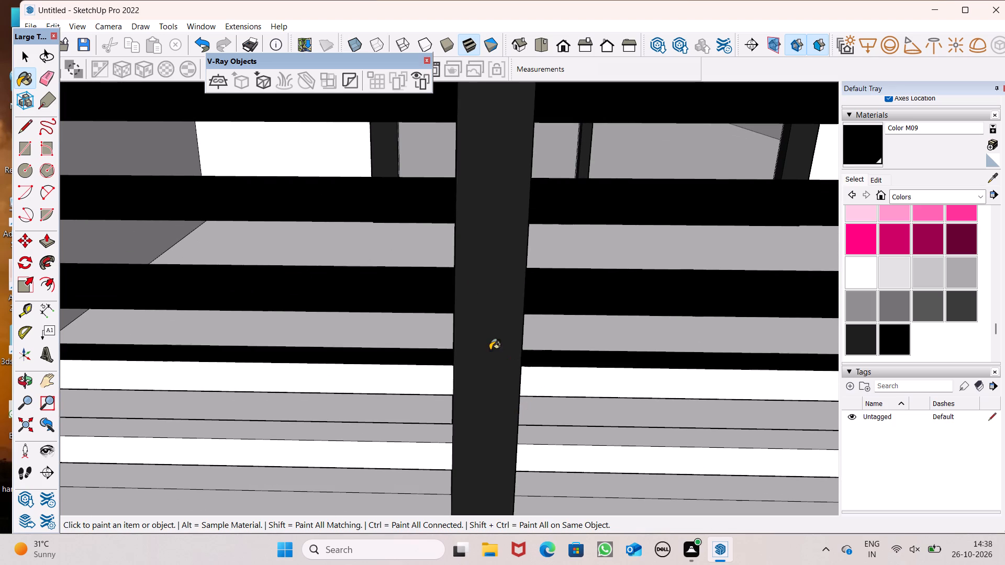
scroll(489, 347, "down", 6)
scroll(479, 410, "up", 4)
left_click(533, 394)
left_click(539, 414)
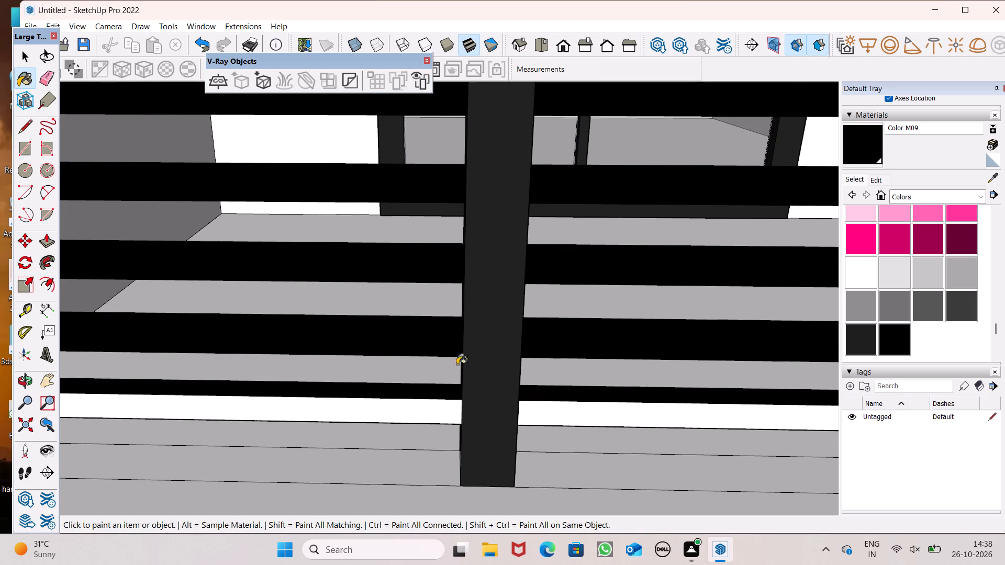
Paint the handrail's white front face black with Color M09.
scroll(421, 335, "down", 7)
scroll(371, 332, "down", 6)
scroll(385, 197, "up", 5)
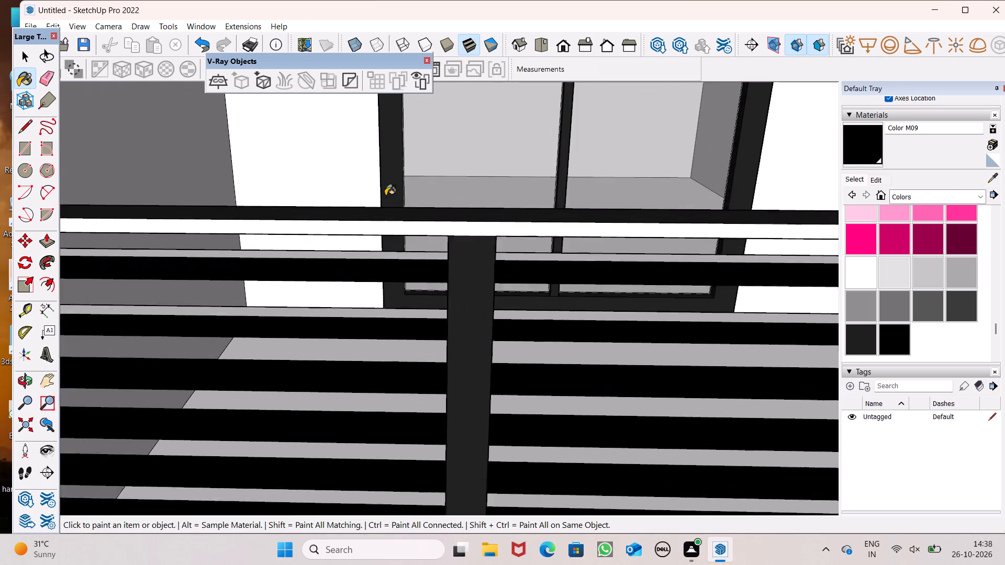
scroll(385, 196, "up", 1)
left_click(499, 241)
scroll(399, 247, "down", 7)
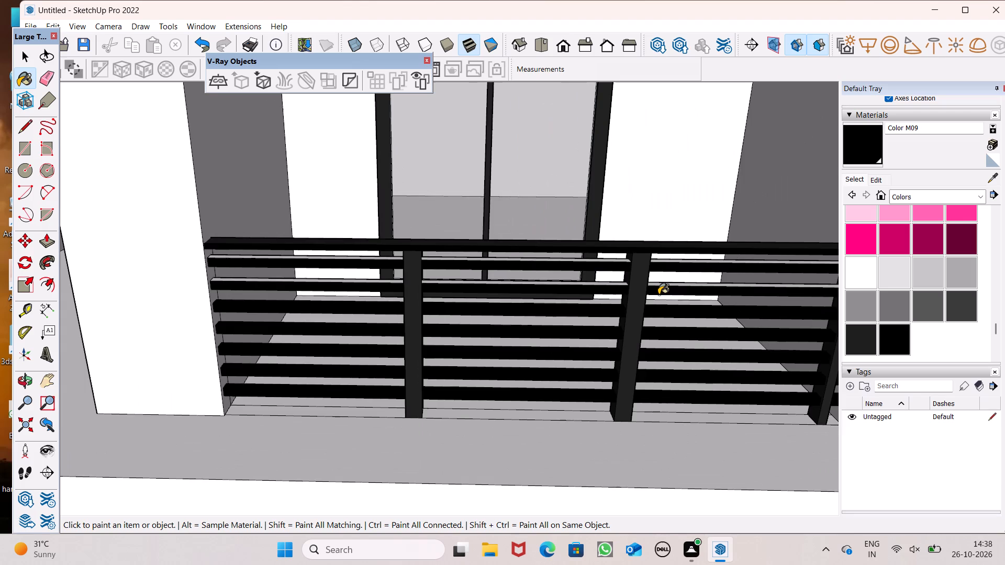
Paint the top faces of the first and second rails below the handrail black with Color M09.
scroll(661, 295, "up", 1)
scroll(385, 329, "down", 6)
scroll(642, 299, "up", 13)
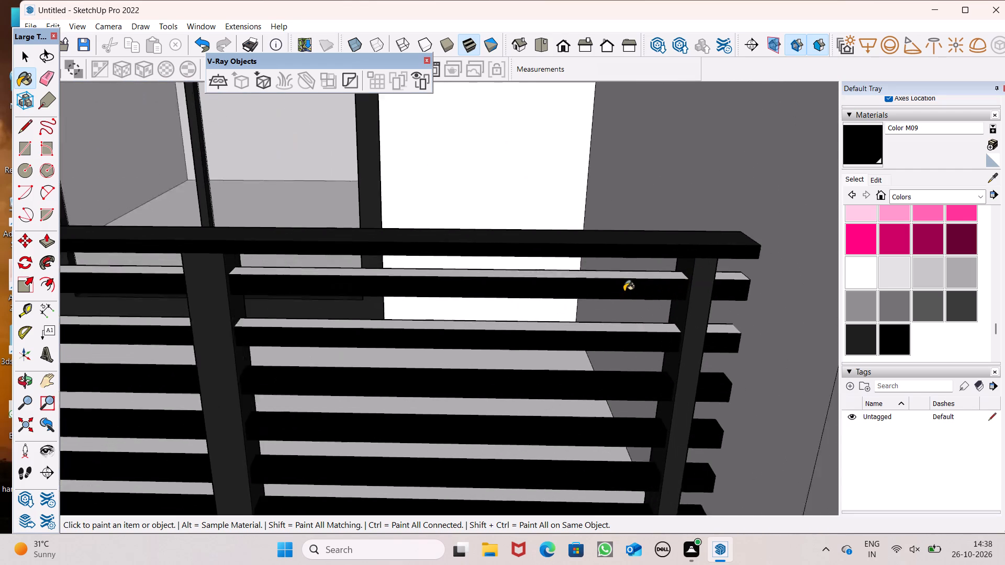
scroll(624, 291, "up", 1)
left_click(616, 272)
left_click(630, 333)
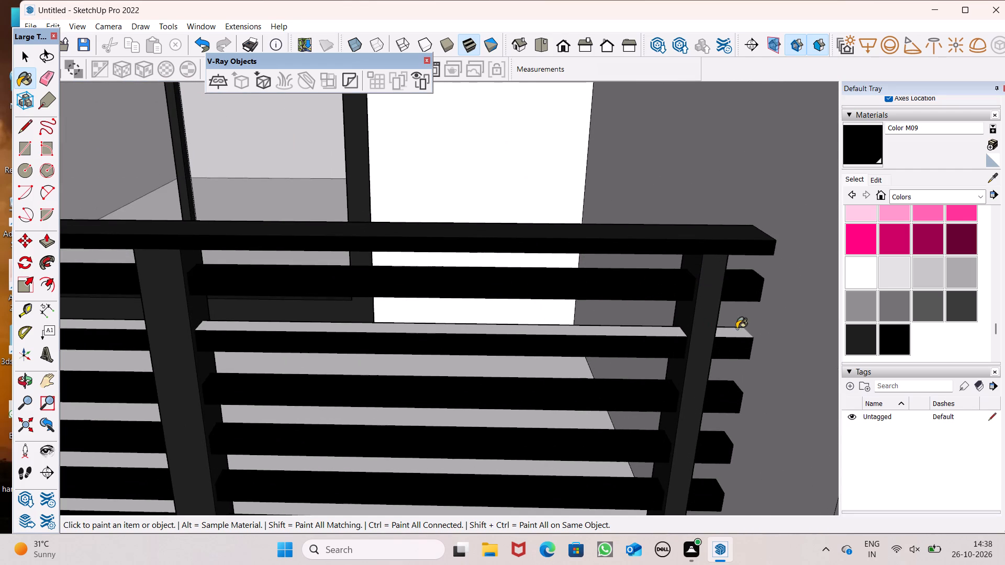
Examine the balcony railing from the front, above and its free end for faces still unpainted.
scroll(708, 340, "down", 11)
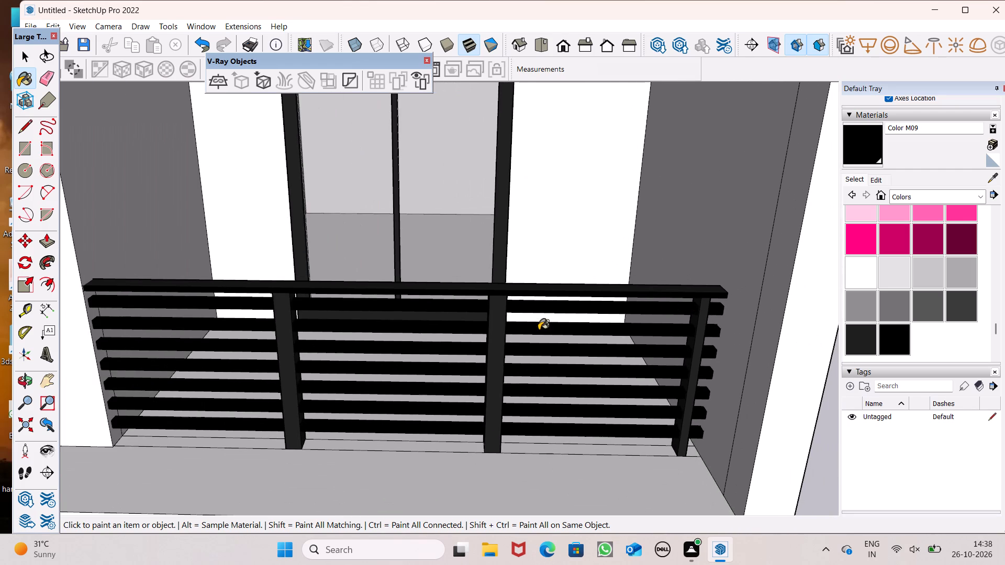
scroll(547, 312, "down", 2)
middle_click_drag(515, 315, 550, 385)
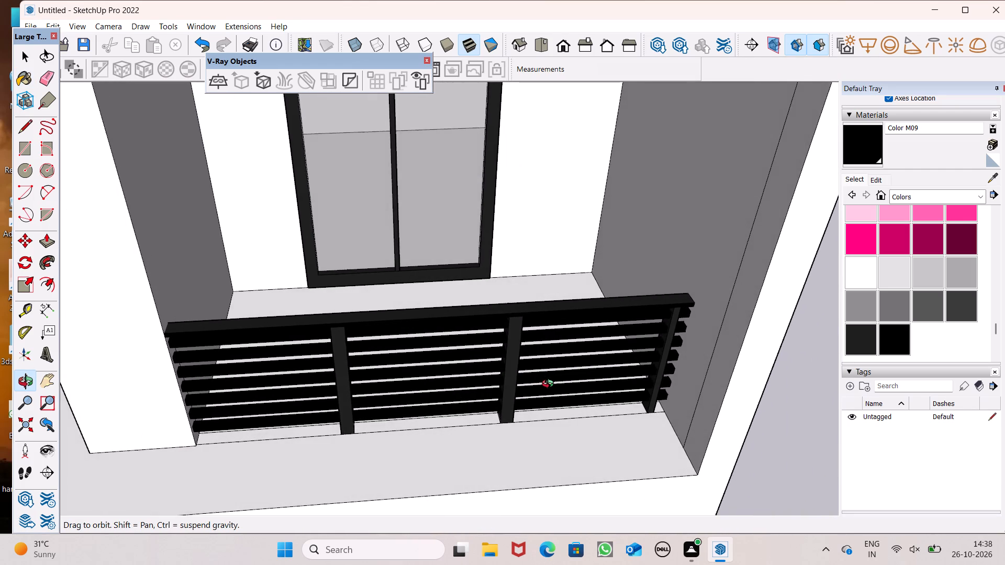
middle_click_drag(550, 385, 550, 419)
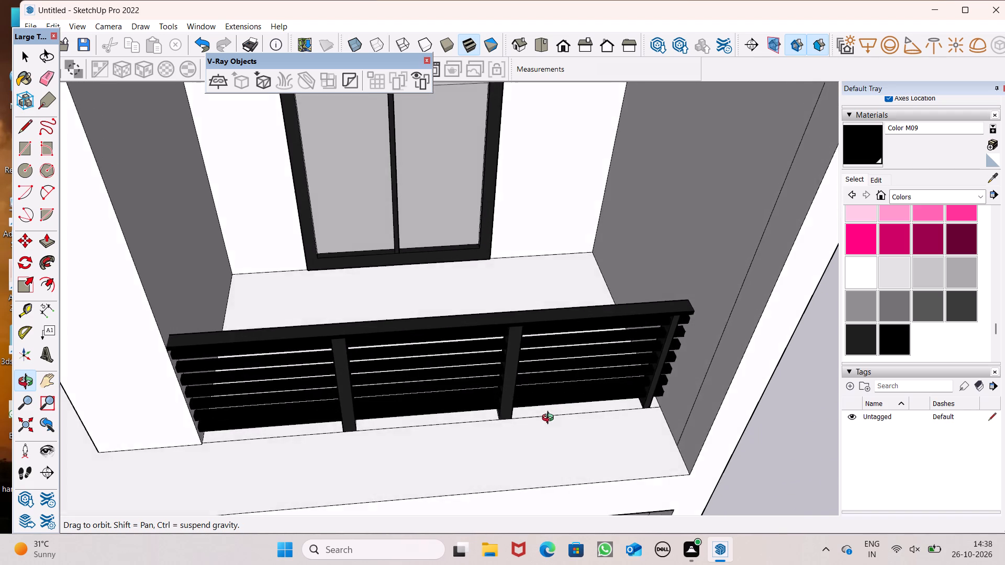
middle_click_drag(550, 419, 509, 255)
scroll(510, 253, "down", 4)
middle_click_drag(510, 273, 509, 357)
scroll(509, 357, "up", 3)
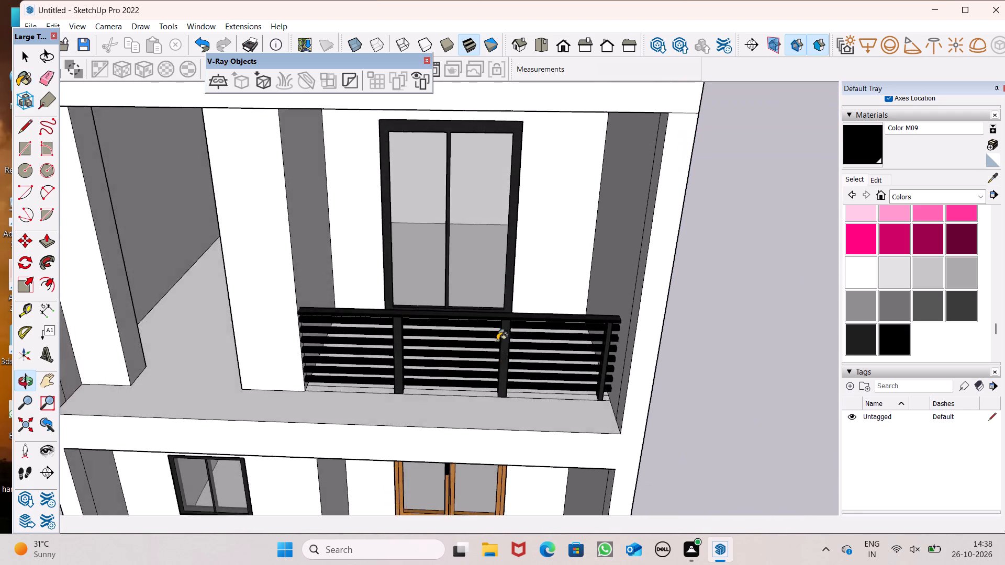
scroll(497, 341, "up", 8)
scroll(478, 270, "down", 1)
middle_click_drag(619, 348, 540, 447)
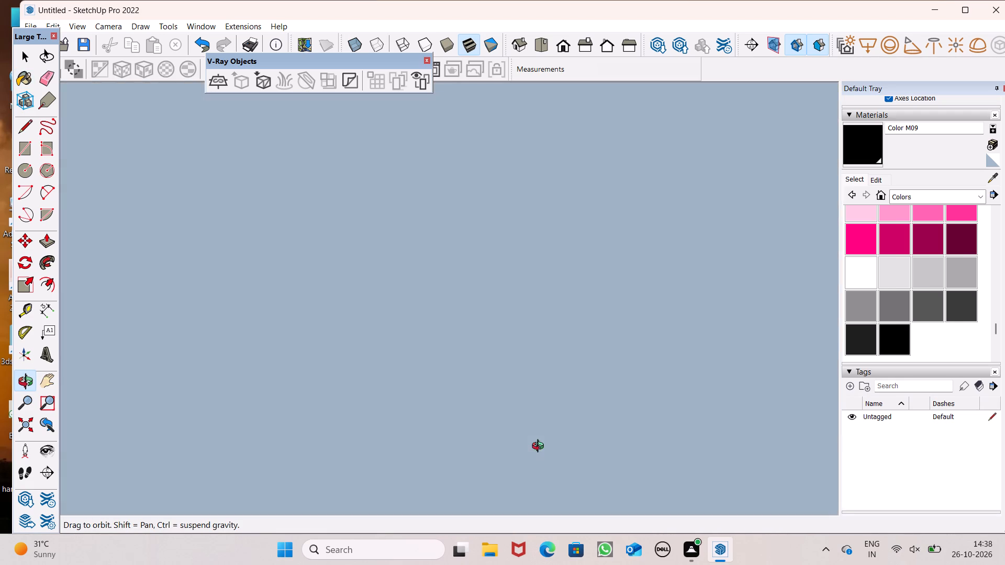
middle_click_drag(540, 447, 548, 337)
scroll(545, 313, "down", 2)
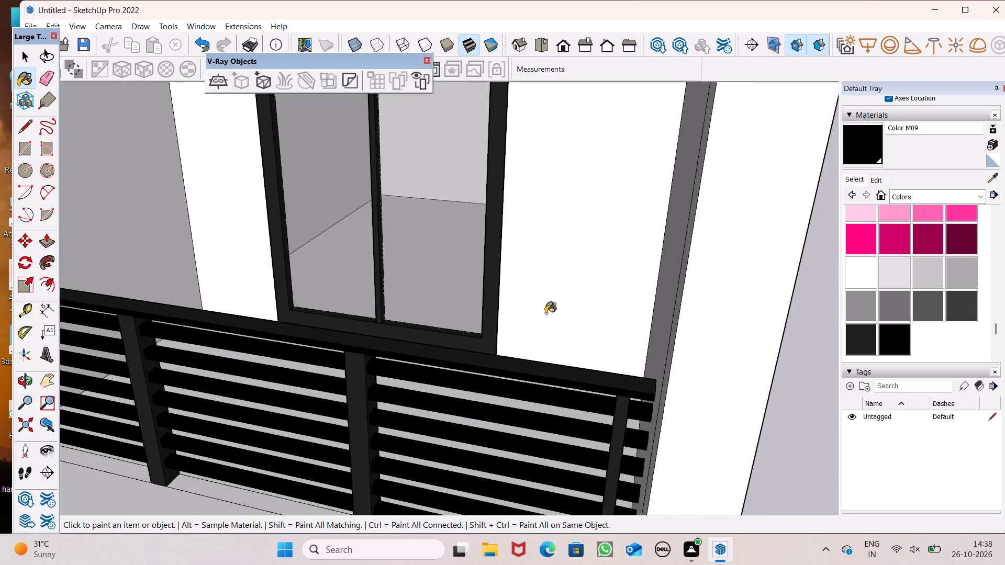
scroll(545, 313, "down", 1)
middle_click_drag(546, 386, 492, 473)
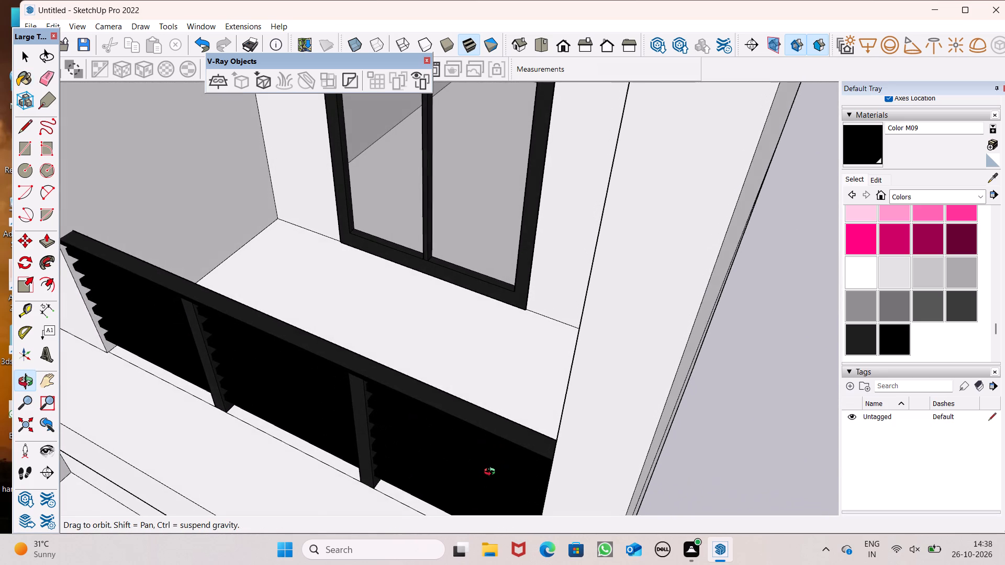
middle_click_drag(492, 473, 495, 482)
scroll(474, 457, "up", 7)
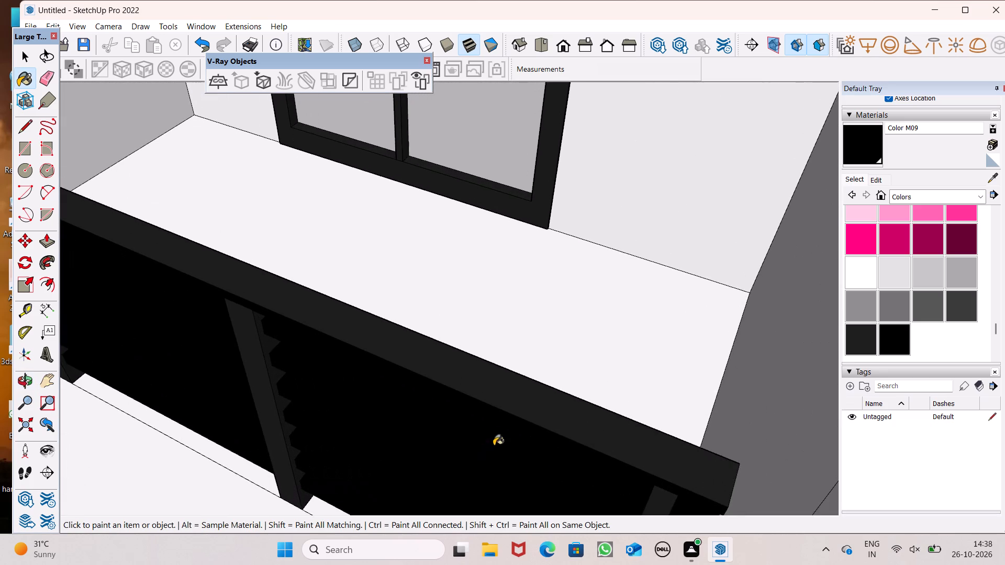
scroll(535, 354, "up", 4)
middle_click_drag(582, 427, 502, 464)
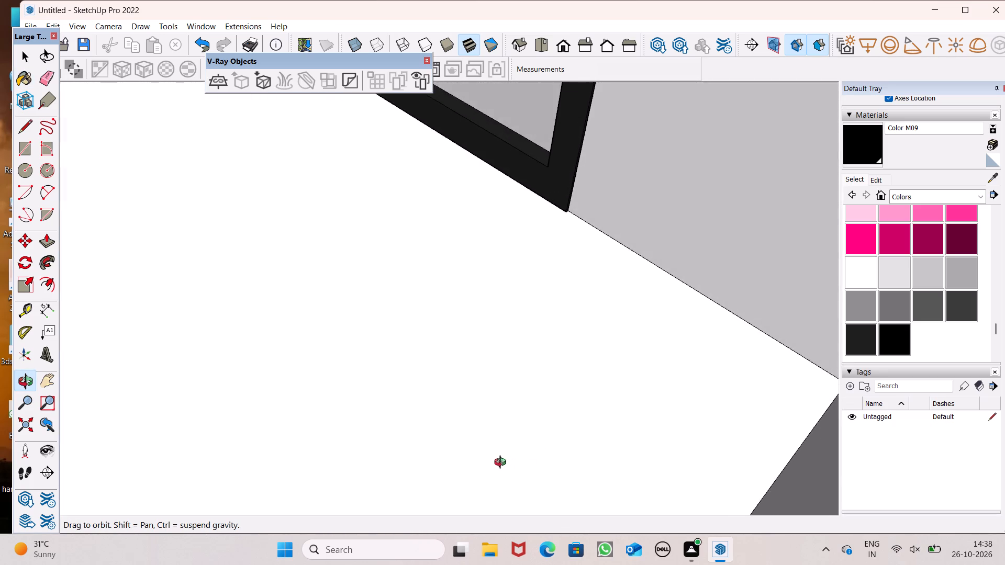
middle_click_drag(502, 464, 591, 398)
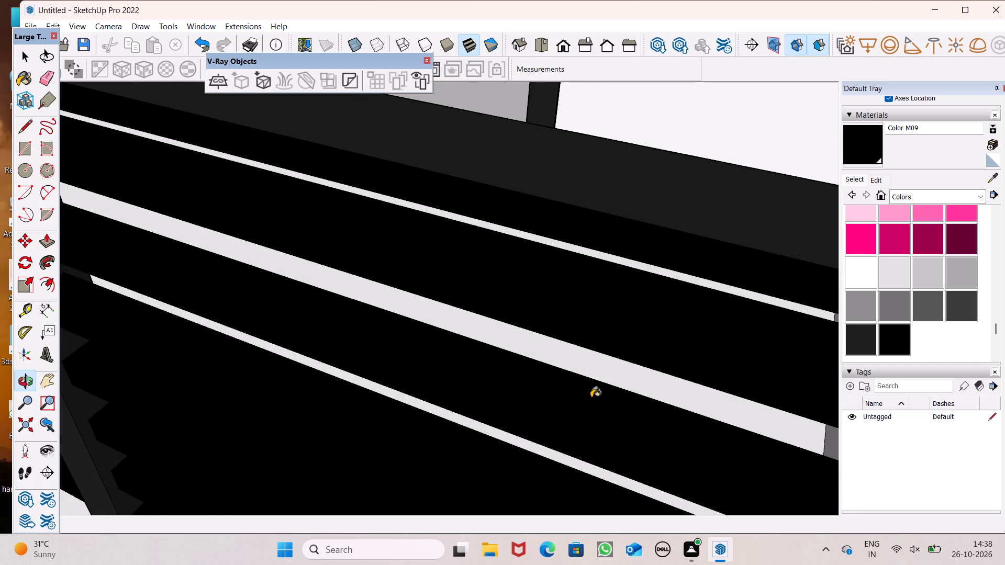
middle_click_drag(591, 398, 590, 400)
scroll(640, 356, "down", 17)
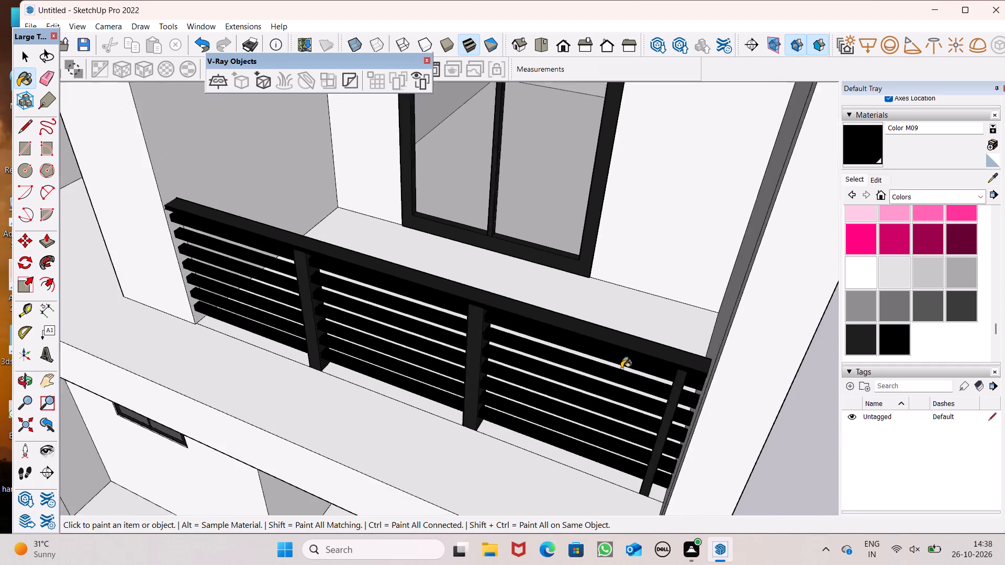
scroll(621, 368, "down", 3)
middle_click_drag(621, 372, 676, 310)
scroll(587, 229, "up", 4)
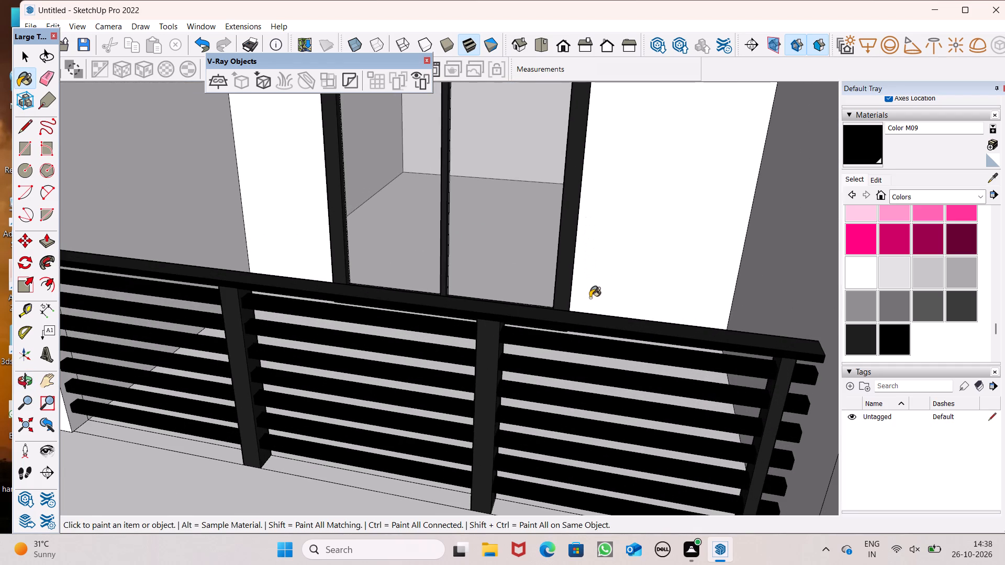
Paint the balcony-side faces of the upper four rails black with Color M09.
middle_click_drag(598, 320, 860, 386)
scroll(449, 301, "up", 3)
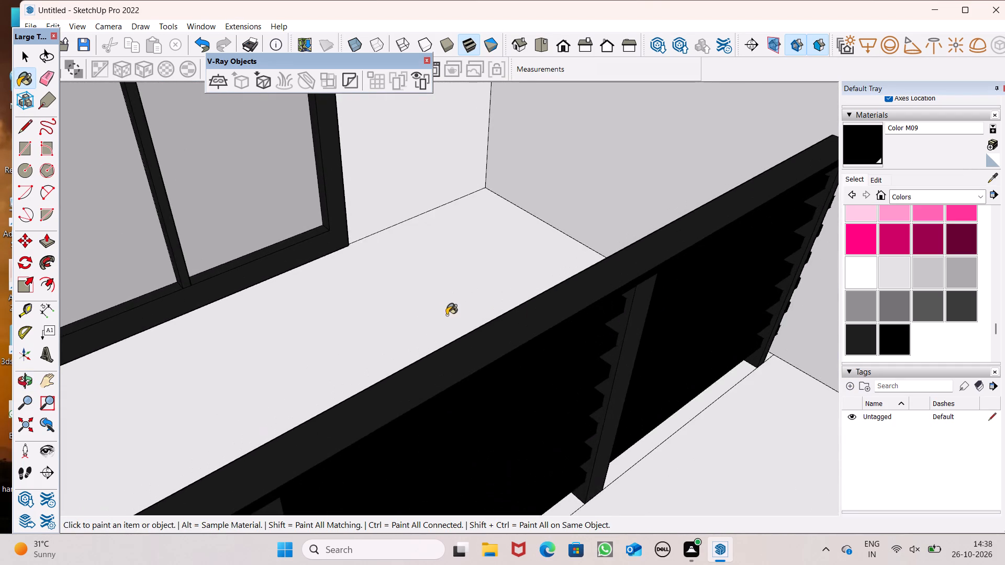
scroll(468, 364, "up", 1)
middle_click_drag(468, 366, 740, 284)
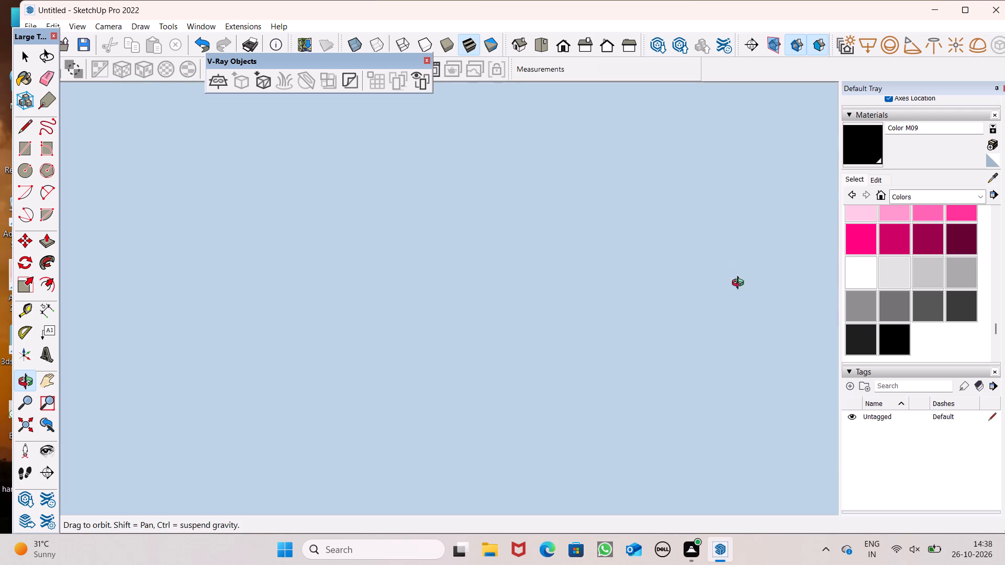
middle_click_drag(740, 284, 716, 311)
left_click(662, 334)
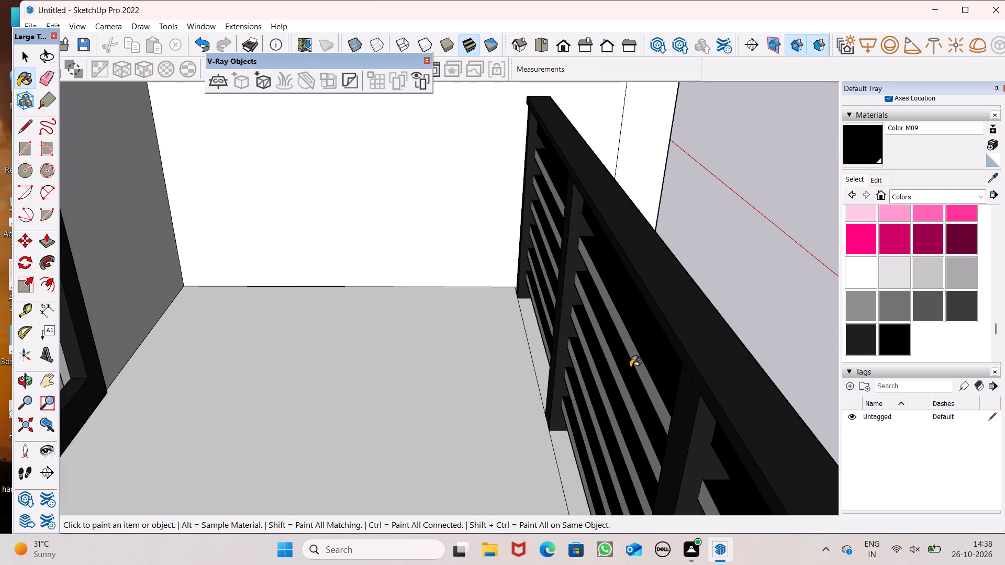
left_click(643, 364)
left_click(642, 372)
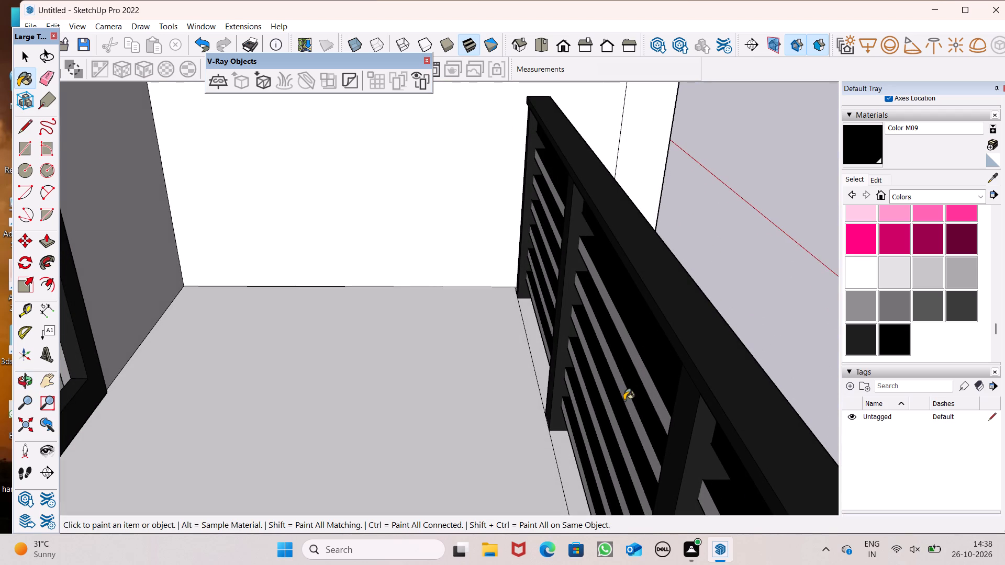
left_click(624, 400)
left_click(613, 424)
left_click(637, 420)
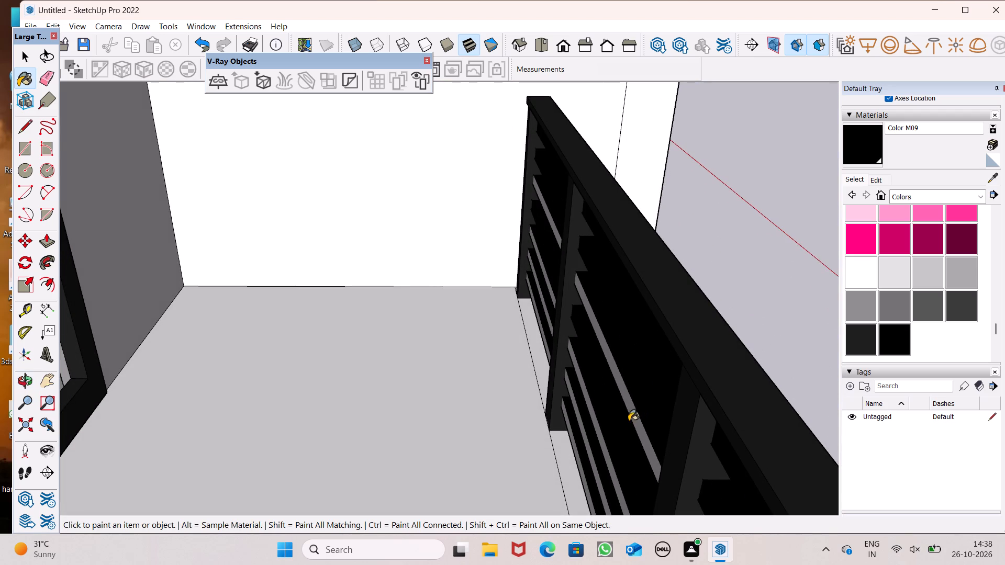
left_click(602, 455)
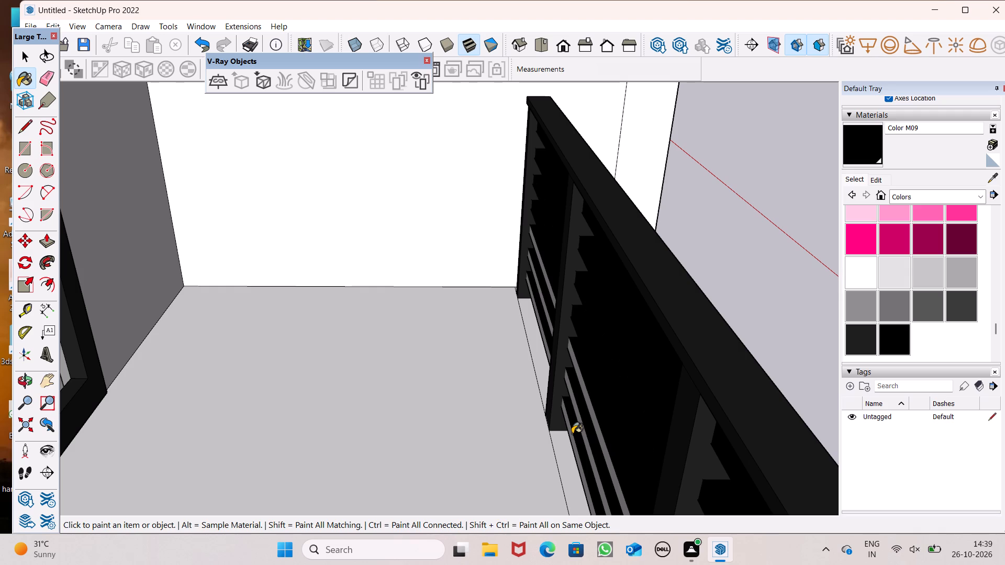
Paint the balcony-side faces of the three lowest rails black with Color M09.
scroll(586, 453, "up", 5)
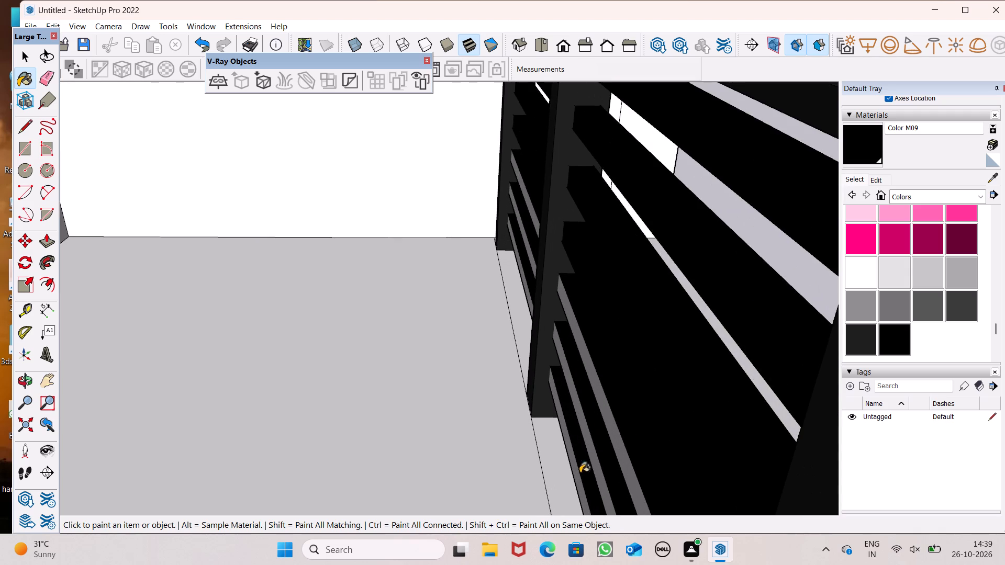
scroll(564, 483, "up", 2)
left_click(581, 480)
left_click(607, 470)
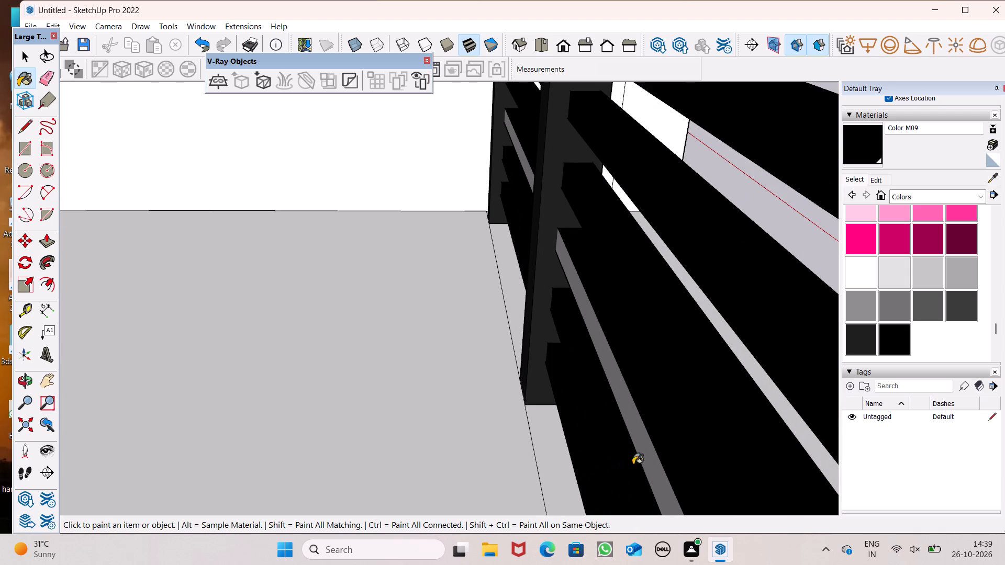
left_click(646, 455)
scroll(600, 412, "down", 10)
Paint the handrail's underside in the middle and one end bay, plus the undersides of the first two rails, black with Color M09.
scroll(698, 446, "up", 3)
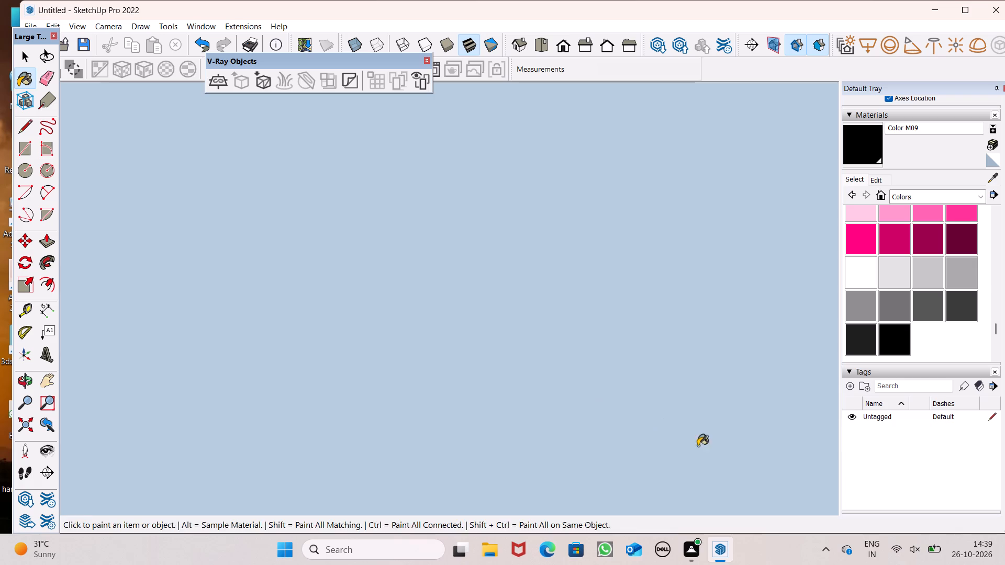
scroll(698, 446, "up", 4)
middle_click_drag(697, 447, 331, 347)
scroll(342, 361, "up", 1)
left_click(552, 41)
scroll(486, 252, "down", 3)
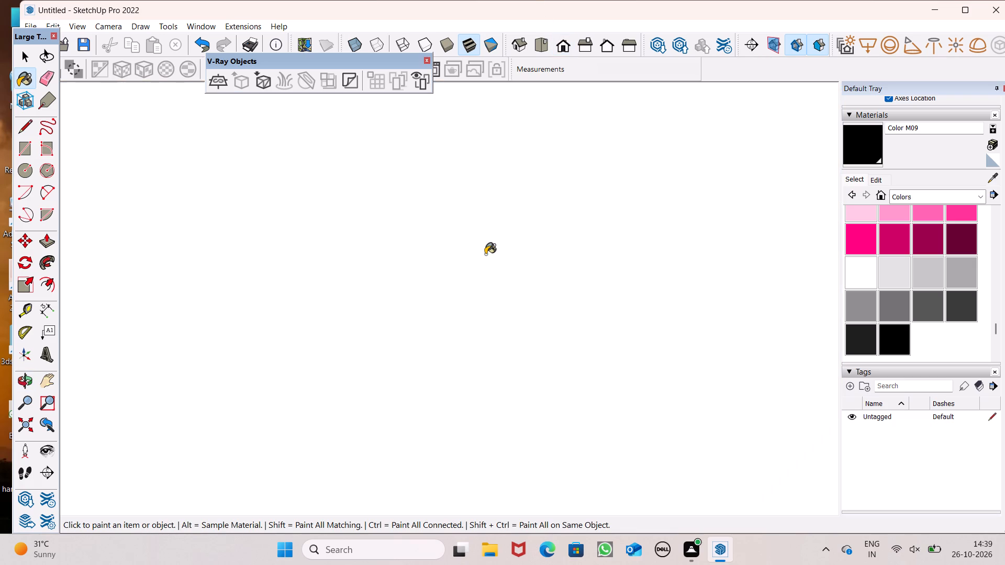
scroll(485, 254, "down", 16)
scroll(464, 299, "down", 9)
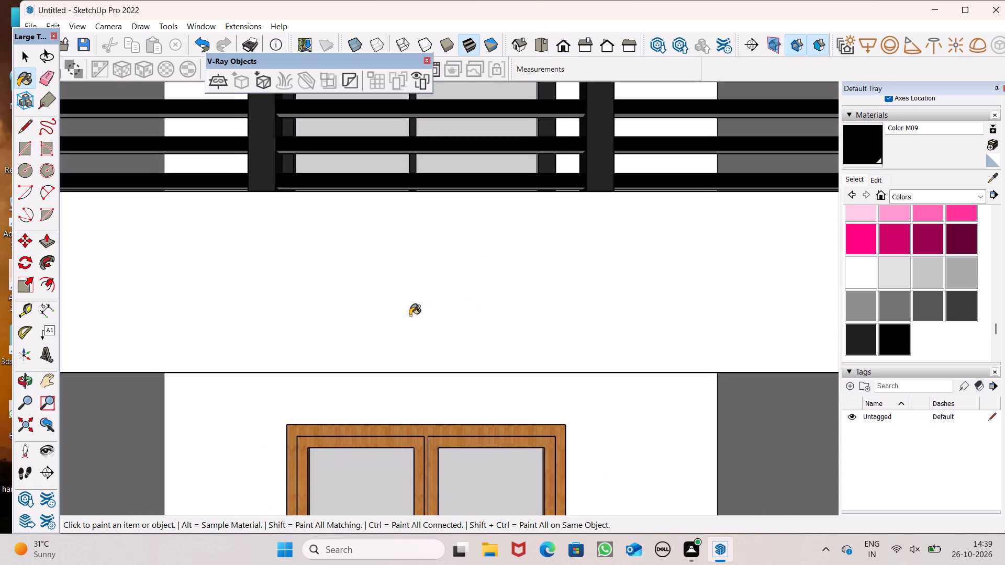
scroll(408, 314, "down", 9)
middle_click_drag(418, 263, 418, 141)
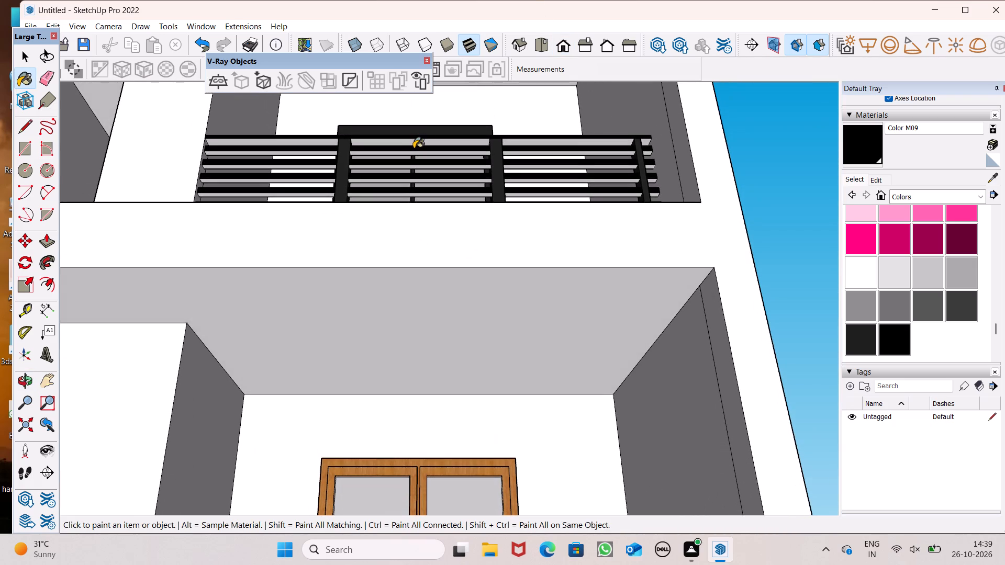
scroll(413, 149, "up", 8)
left_click(418, 137)
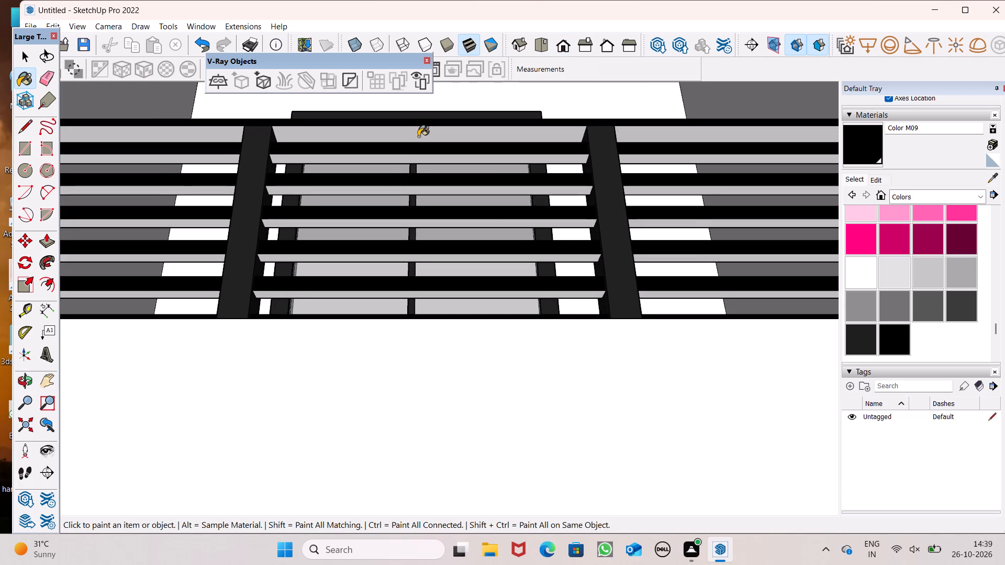
left_click(421, 160)
left_click(176, 139)
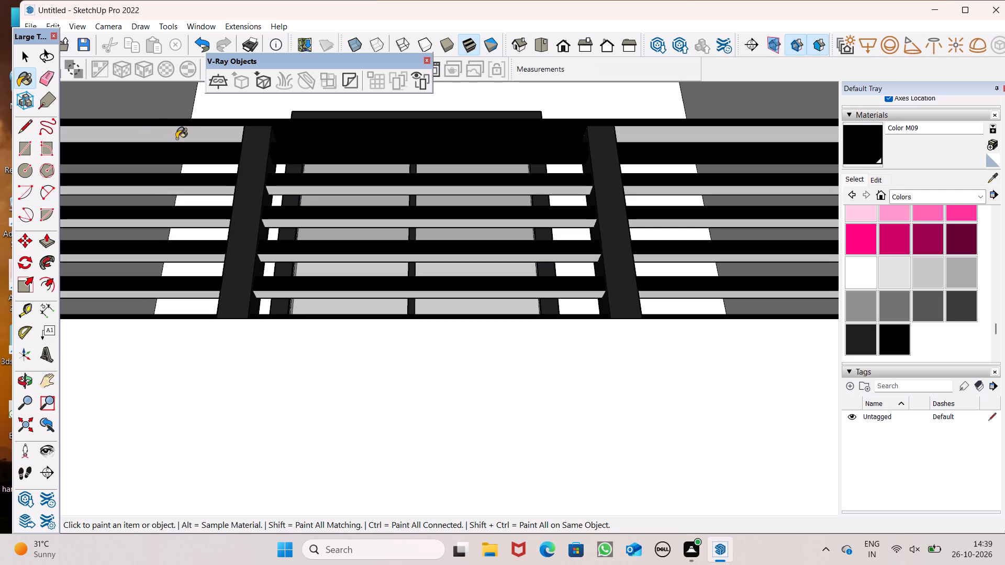
left_click(321, 191)
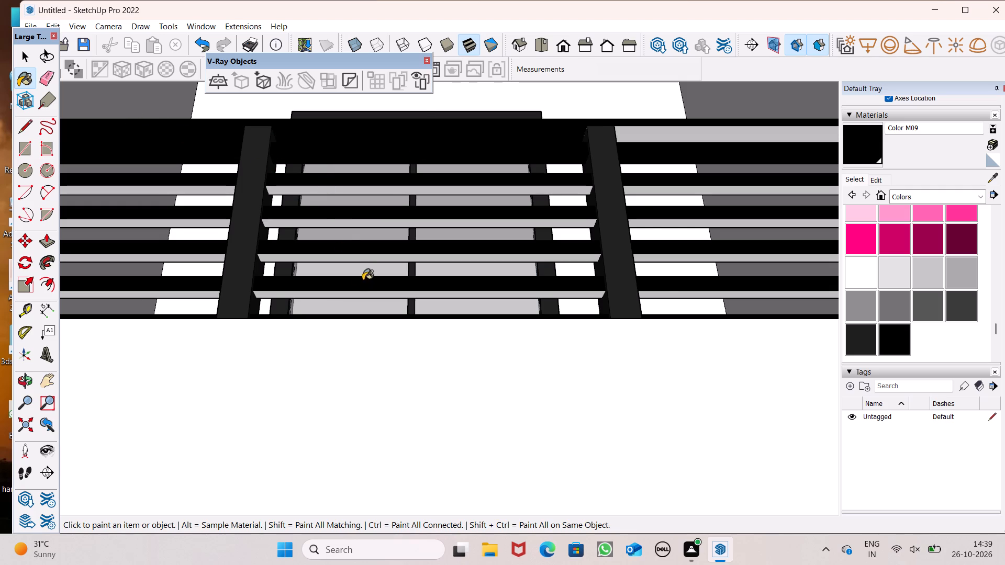
Paint the undersides of the third, fourth and fifth rails below the handrail black with Color M09.
middle_click_drag(363, 279, 372, 260)
scroll(363, 279, "up", 1)
scroll(327, 210, "up", 4)
scroll(324, 199, "down", 1)
left_click(326, 193)
left_click(337, 263)
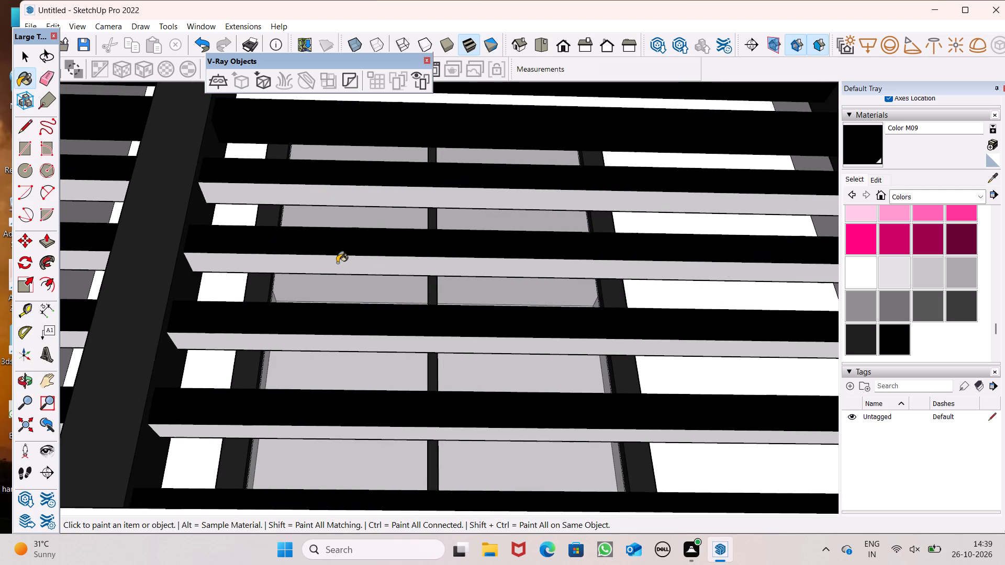
left_click(356, 340)
scroll(401, 357, "up", 1)
middle_click_drag(401, 357, 414, 366)
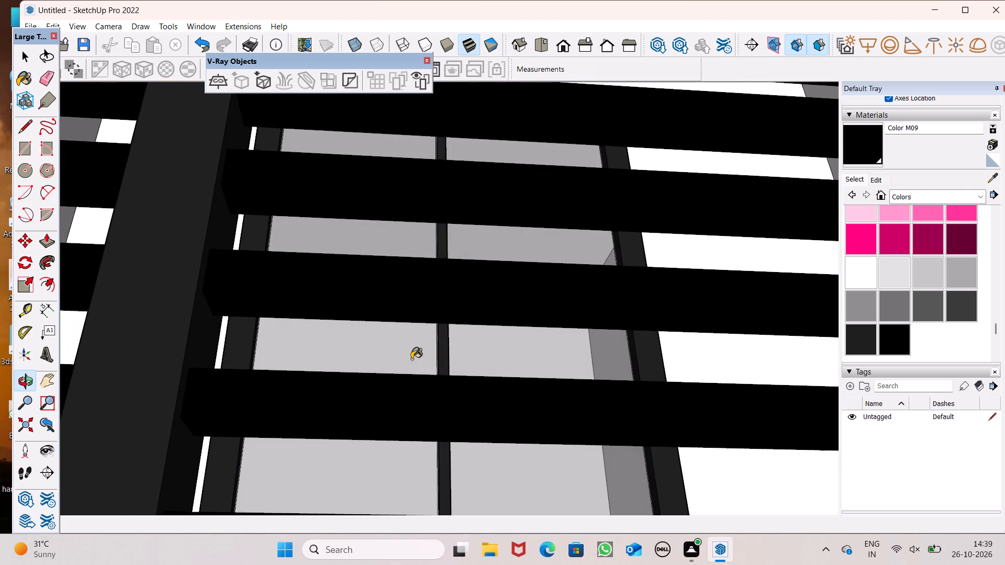
Paint the underside of the next lower balcony rail black with Color M09.
scroll(393, 265, "down", 11)
middle_click_drag(460, 318, 419, 329)
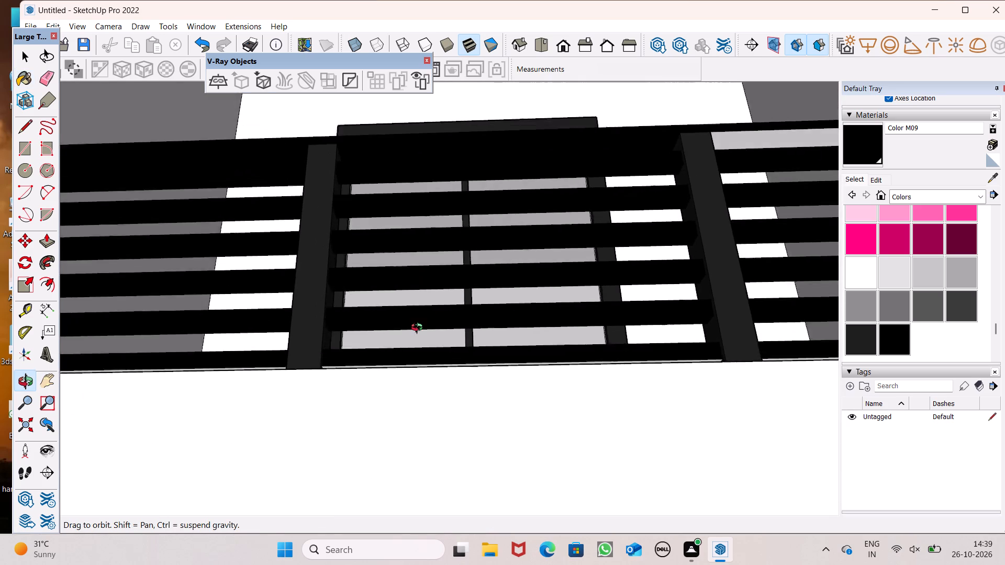
middle_click_drag(419, 329, 408, 344)
scroll(404, 369, "up", 6)
left_click(391, 278)
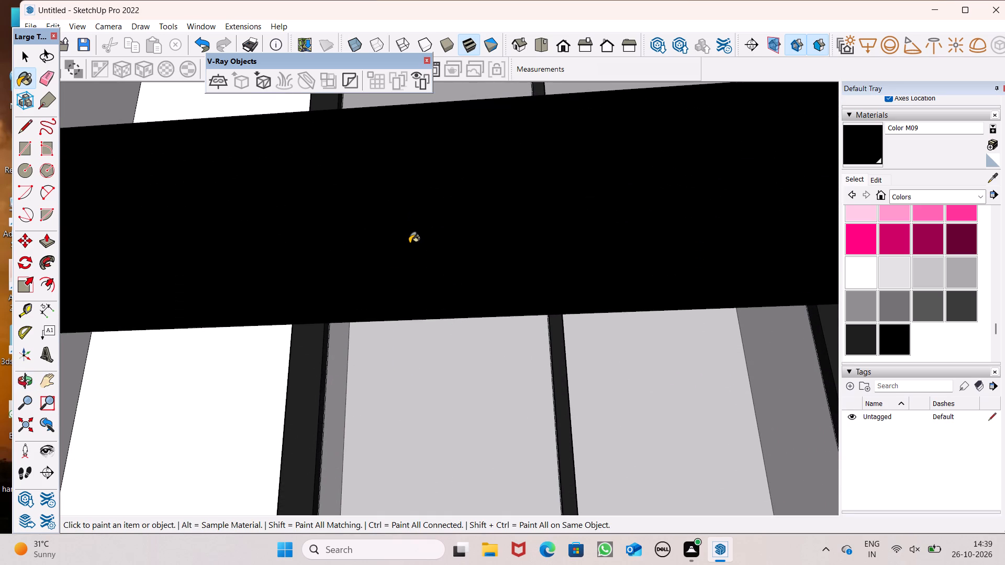
Paint the underside of the lowest balcony rail black with Color M09.
scroll(409, 243, "down", 14)
middle_click_drag(438, 298, 447, 392)
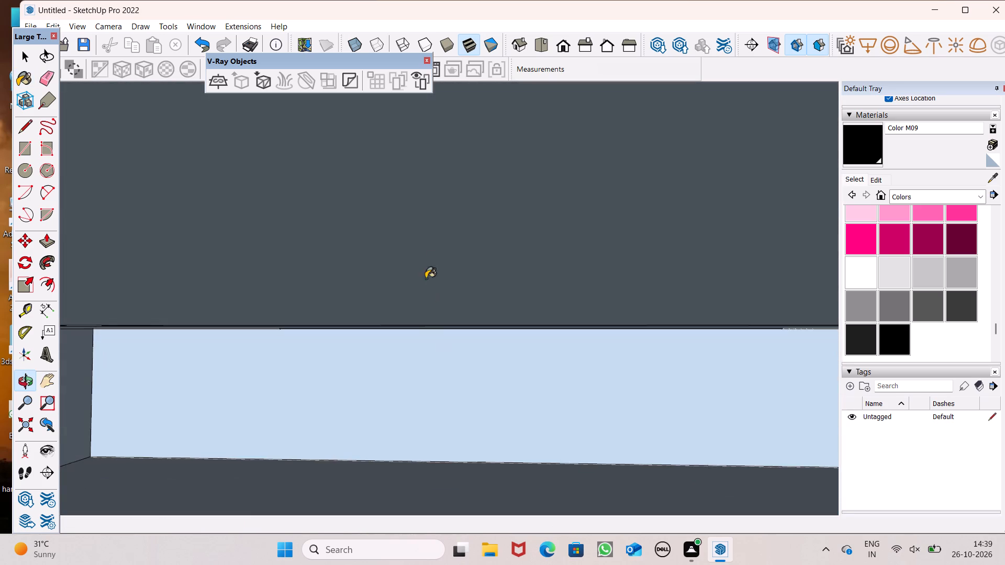
scroll(429, 263, "down", 13)
left_click(567, 52)
scroll(548, 176, "down", 4)
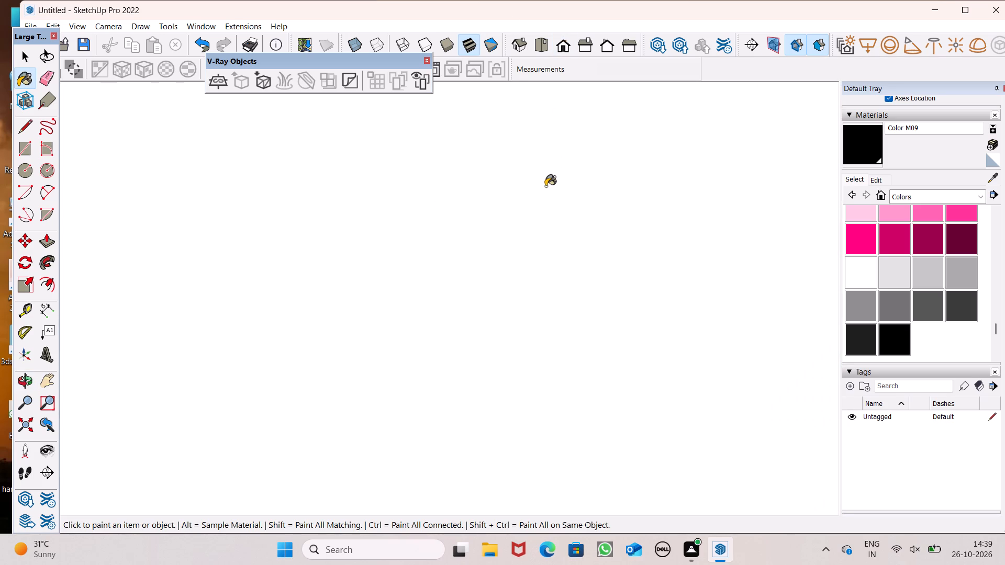
scroll(545, 186, "down", 2)
scroll(532, 207, "down", 20)
scroll(532, 207, "down", 8)
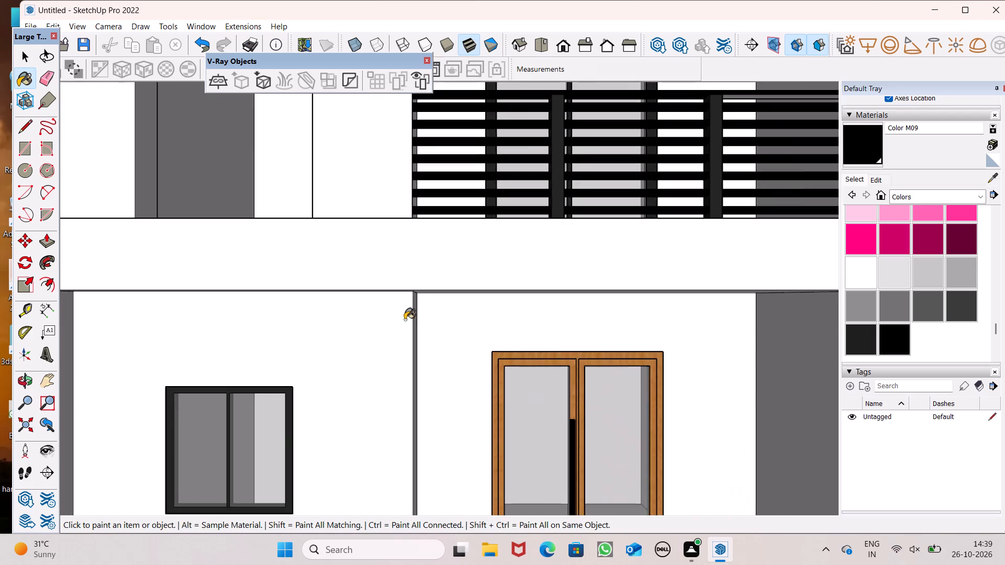
middle_click_drag(406, 304, 388, 370)
scroll(527, 150, "up", 6)
scroll(291, 290, "down", 6)
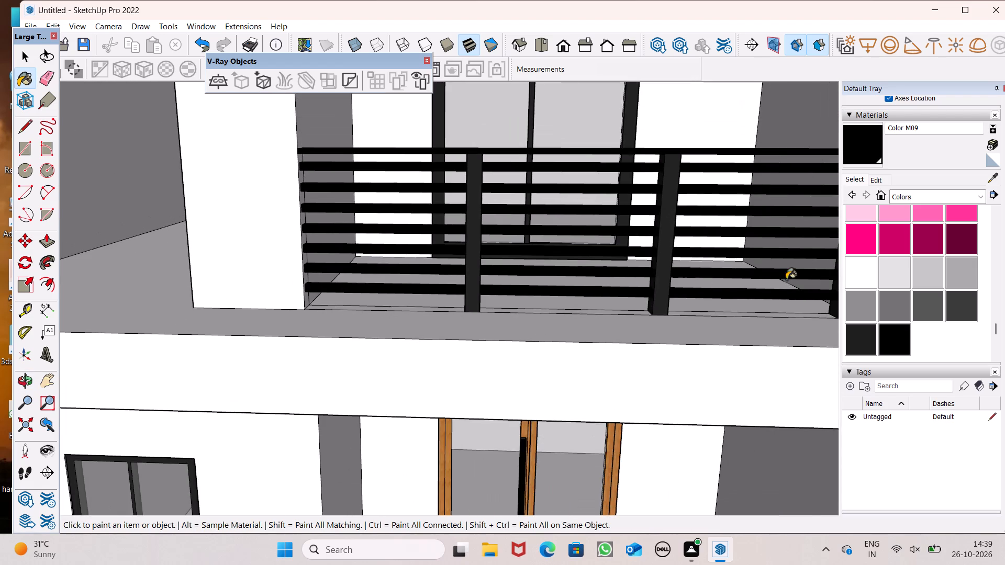
middle_click_drag(814, 280, 579, 188)
scroll(539, 247, "up", 7)
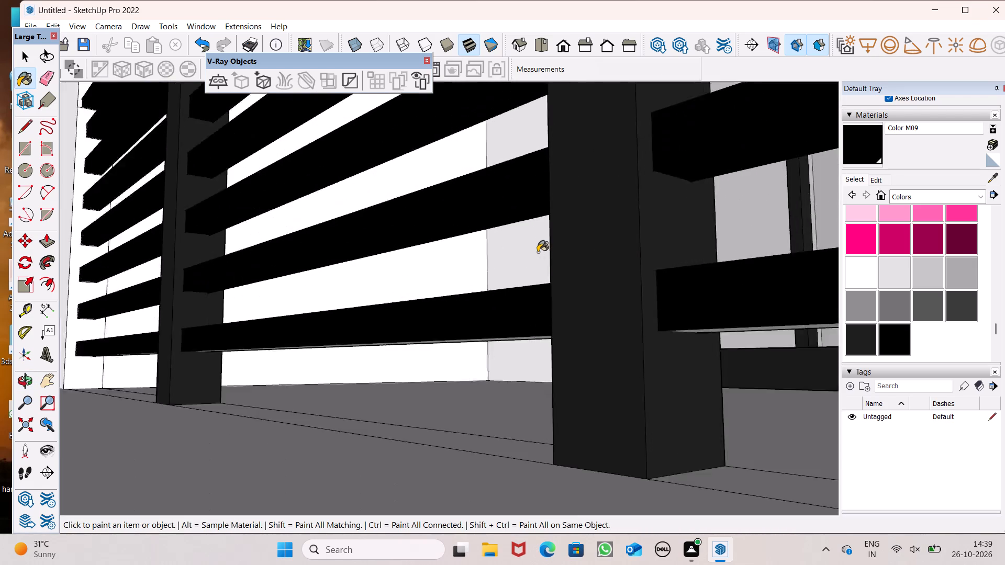
scroll(538, 252, "up", 2)
middle_click_drag(538, 302, 542, 291)
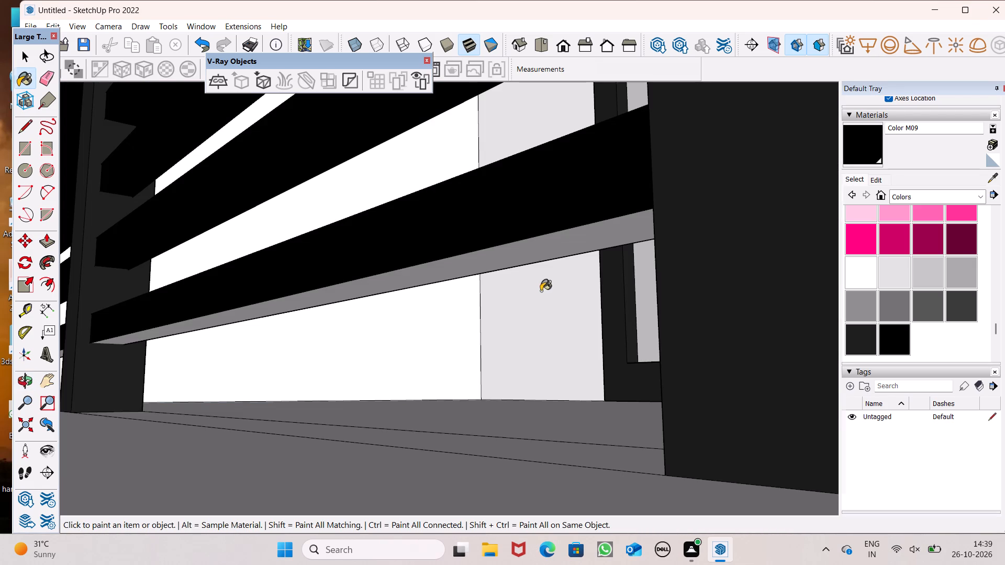
left_click(533, 256)
Paint the handrail's underside black with Color M09 in the remaining end bay and on the overhang past the end post.
scroll(533, 254, "down", 6)
middle_click_drag(544, 272, 708, 393)
scroll(632, 302, "down", 5)
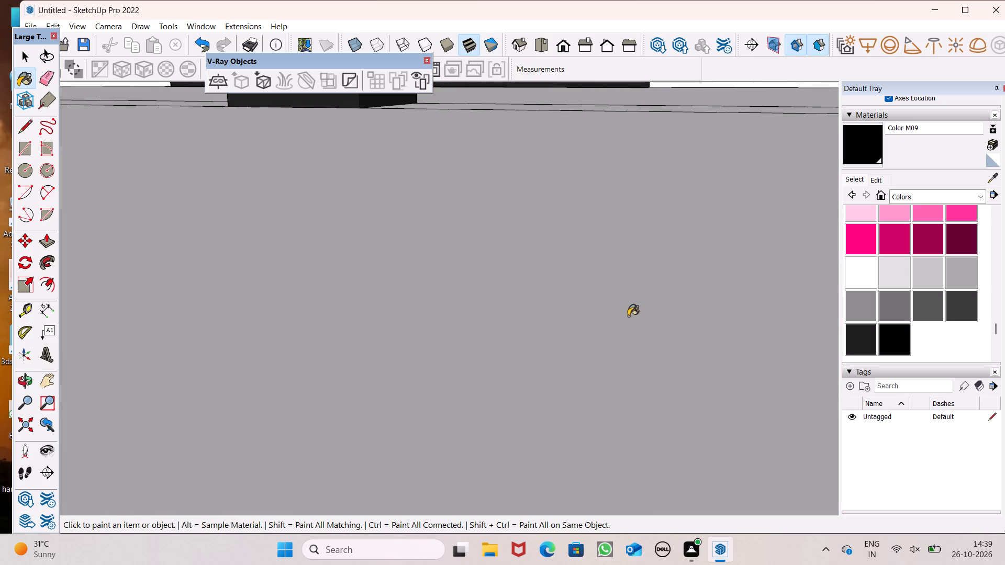
scroll(628, 316, "down", 10)
scroll(597, 344, "down", 7)
scroll(584, 364, "down", 20)
scroll(584, 364, "down", 1)
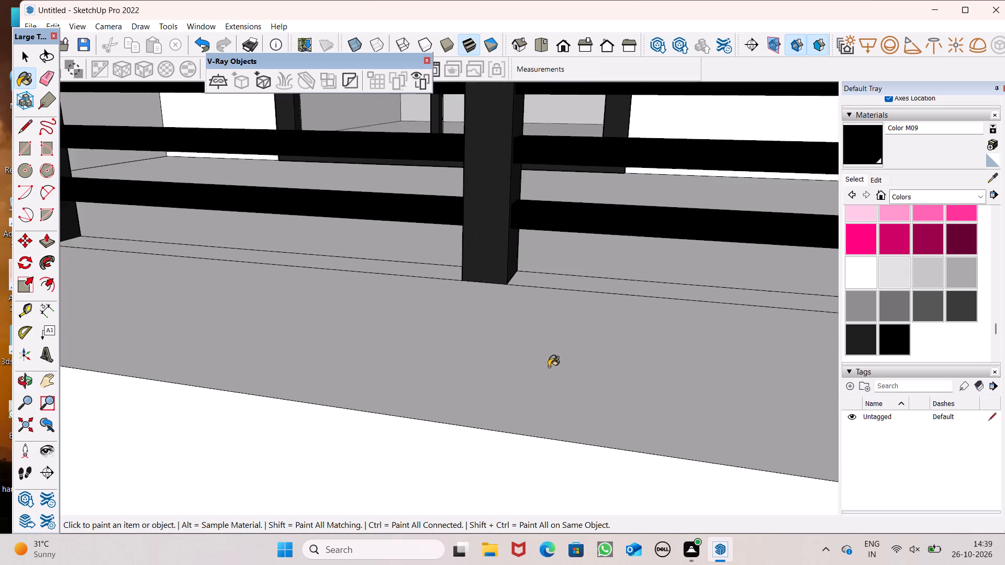
scroll(549, 367, "down", 8)
middle_click_drag(566, 349, 388, 423)
scroll(568, 349, "up", 1)
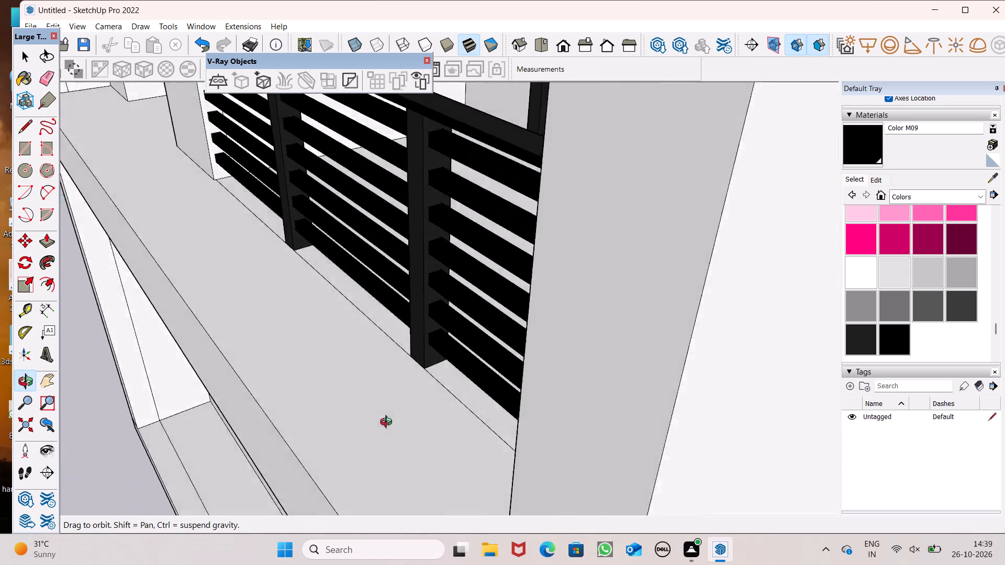
middle_click_drag(388, 423, 836, 278)
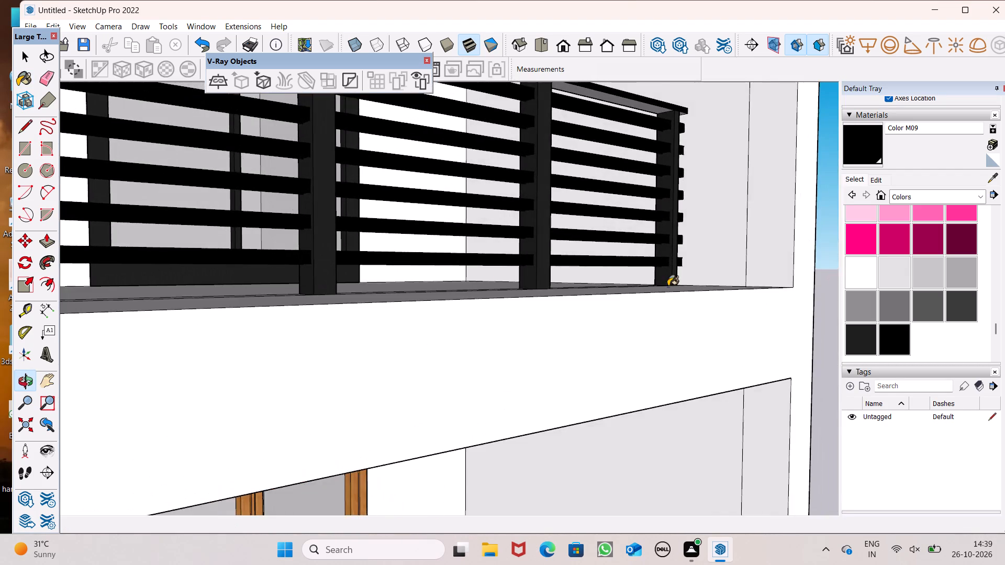
scroll(475, 286, "up", 5)
scroll(475, 286, "down", 6)
scroll(707, 85, "up", 6)
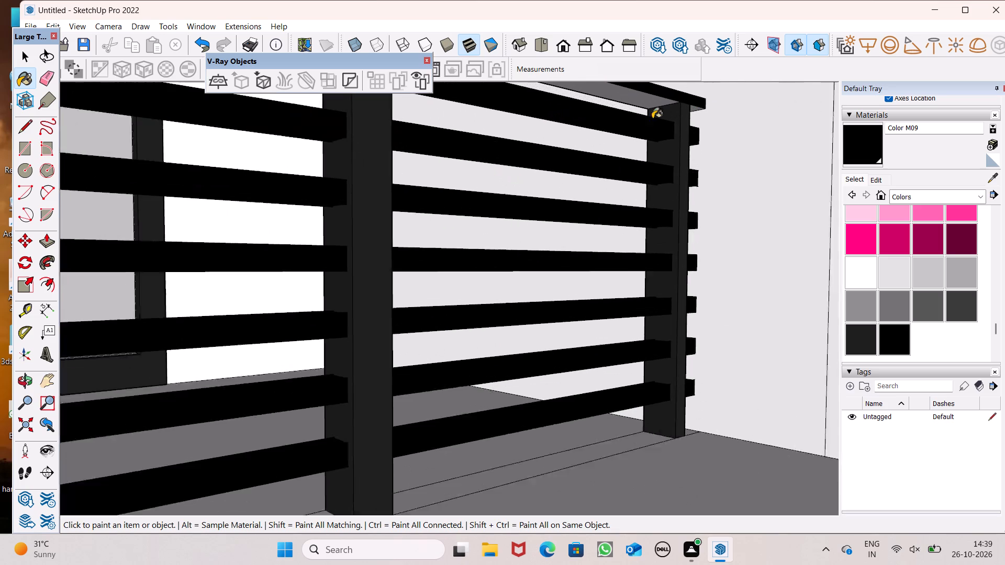
scroll(652, 119, "up", 1)
left_click_drag(621, 99, 632, 98)
scroll(707, 101, "up", 5)
left_click(698, 111)
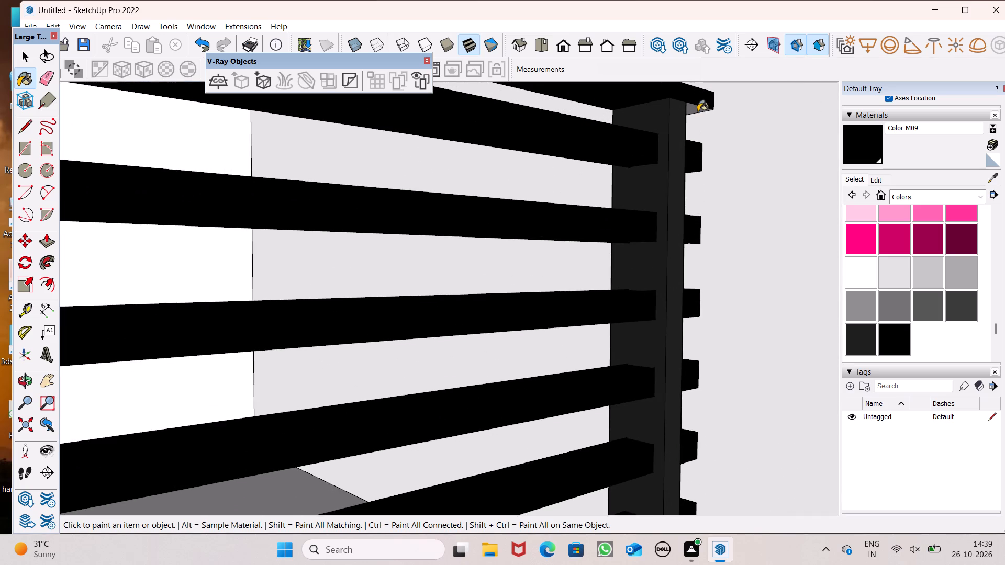
Inspect the balcony railing from below and outside for any faces not yet painted black.
scroll(698, 111, "down", 20)
middle_click_drag(635, 188, 540, 89)
scroll(548, 92, "up", 1)
scroll(492, 142, "down", 6)
scroll(482, 129, "up", 10)
middle_click_drag(490, 129, 409, 62)
middle_click_drag(314, 98, 264, 139)
scroll(236, 252, "down", 3)
scroll(242, 156, "up", 7)
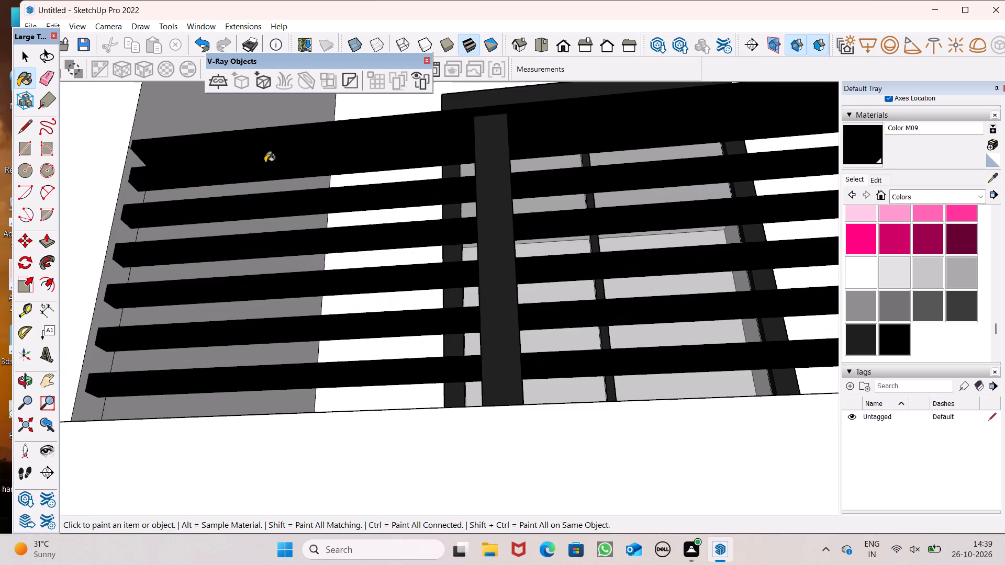
middle_click_drag(277, 190, 301, 306)
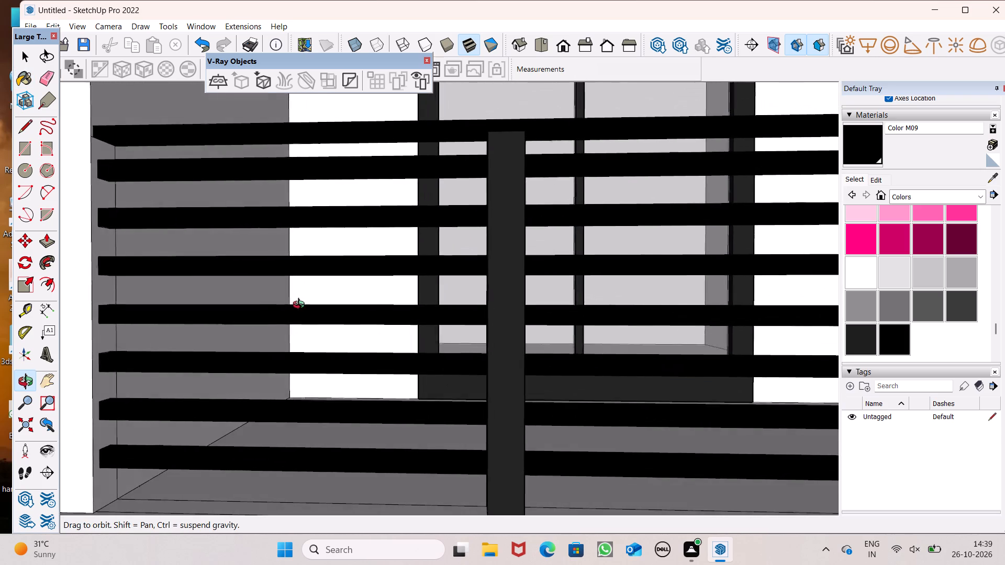
middle_click_drag(301, 306, 310, 280)
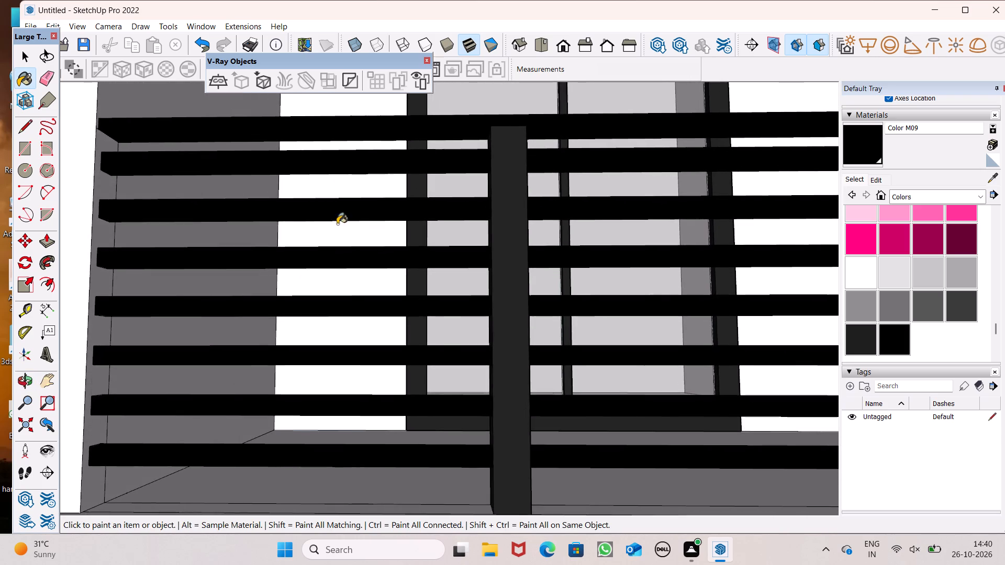
scroll(337, 224, "down", 5)
middle_click_drag(427, 288, 565, 311)
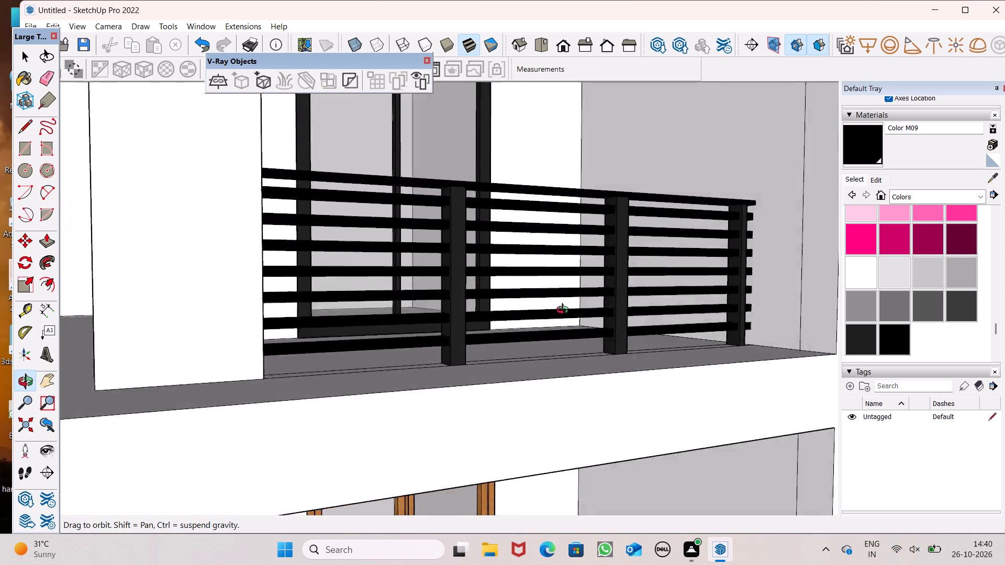
middle_click_drag(565, 311, 501, 262)
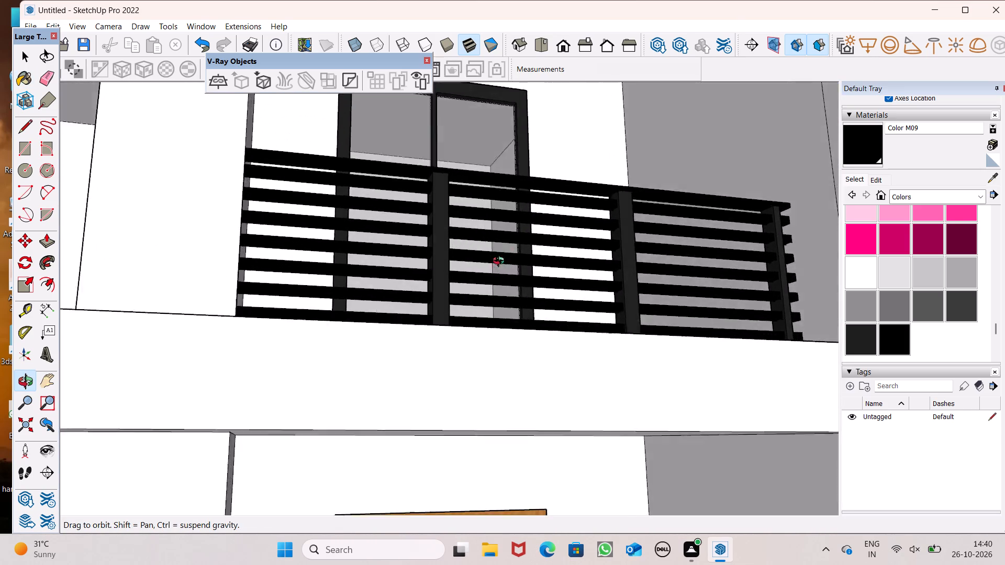
middle_click_drag(501, 262, 477, 330)
scroll(441, 209, "down", 11)
middle_click_drag(471, 273, 412, 322)
scroll(418, 324, "up", 1)
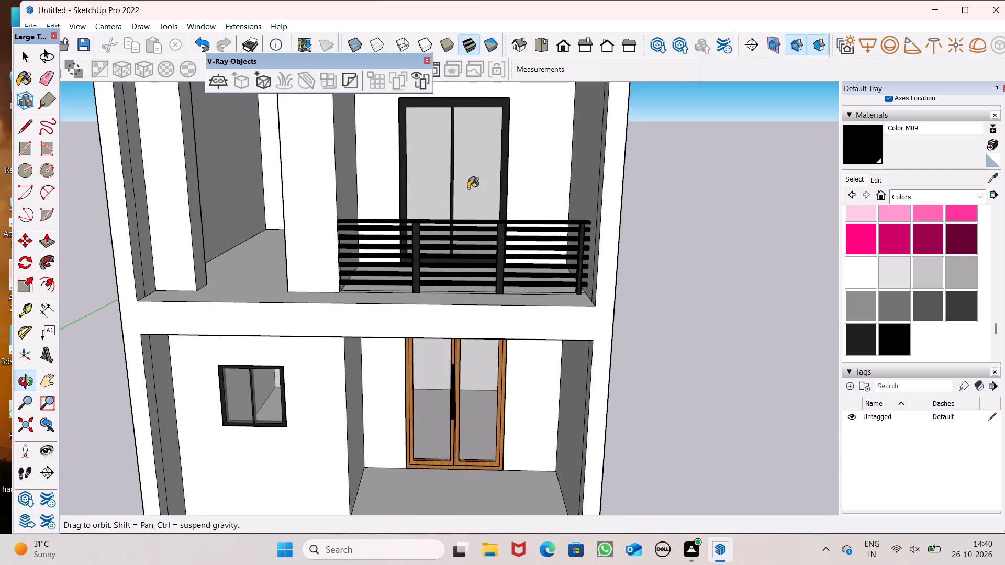
scroll(468, 188, "down", 1)
Erase the leftover parallel lines on the balcony floor between the railing posts and beside the end post.
key("space")
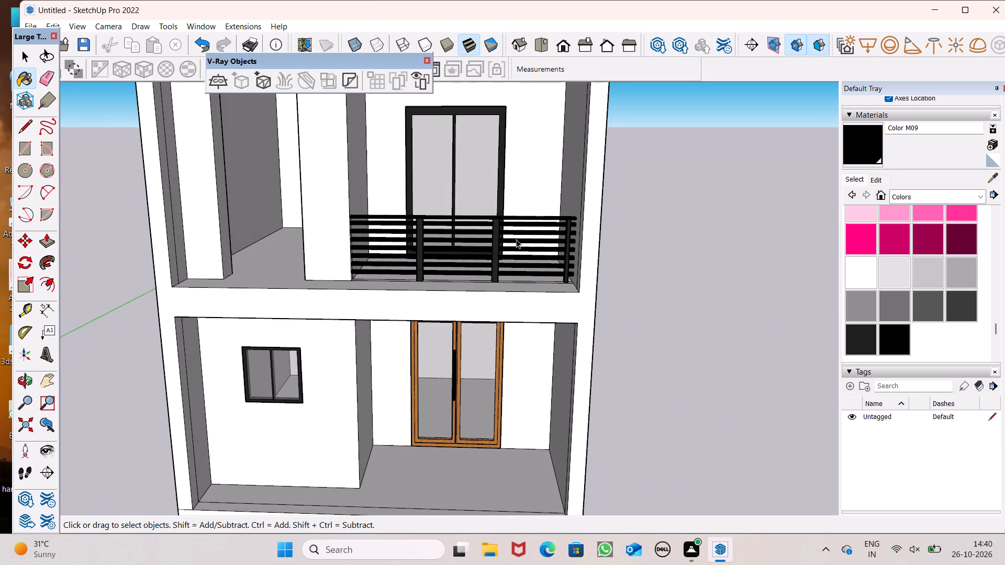
scroll(516, 239, "down", 2)
middle_click_drag(522, 239, 530, 321)
scroll(530, 323, "up", 5)
scroll(451, 235, "up", 3)
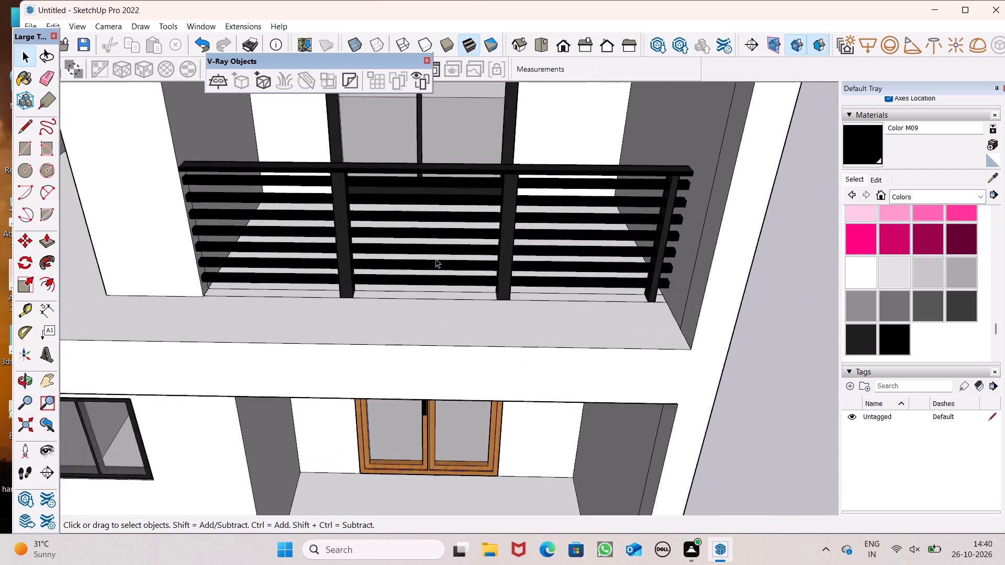
scroll(435, 258, "up", 3)
left_click(47, 82)
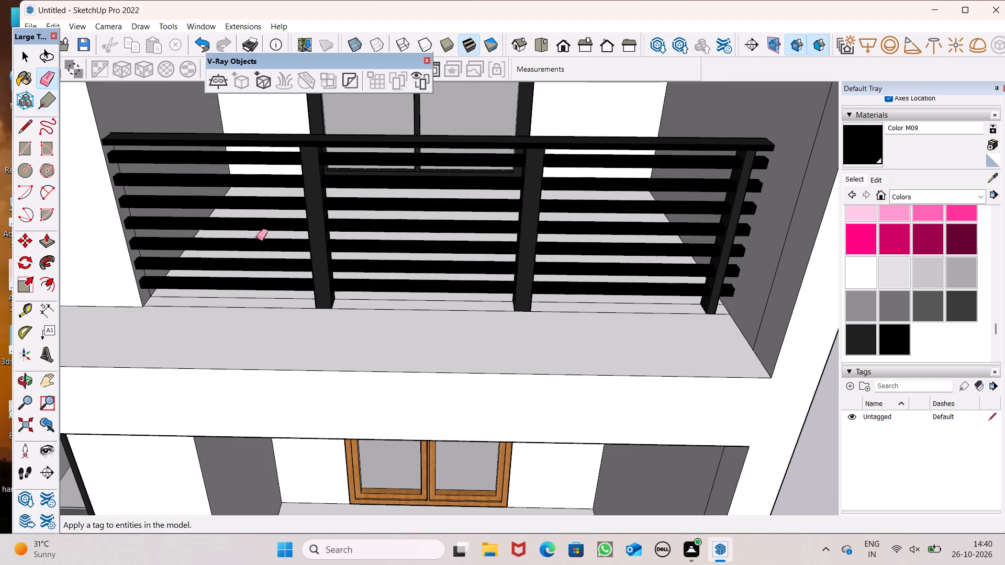
scroll(327, 270, "up", 5)
left_click_drag(365, 314, 367, 336)
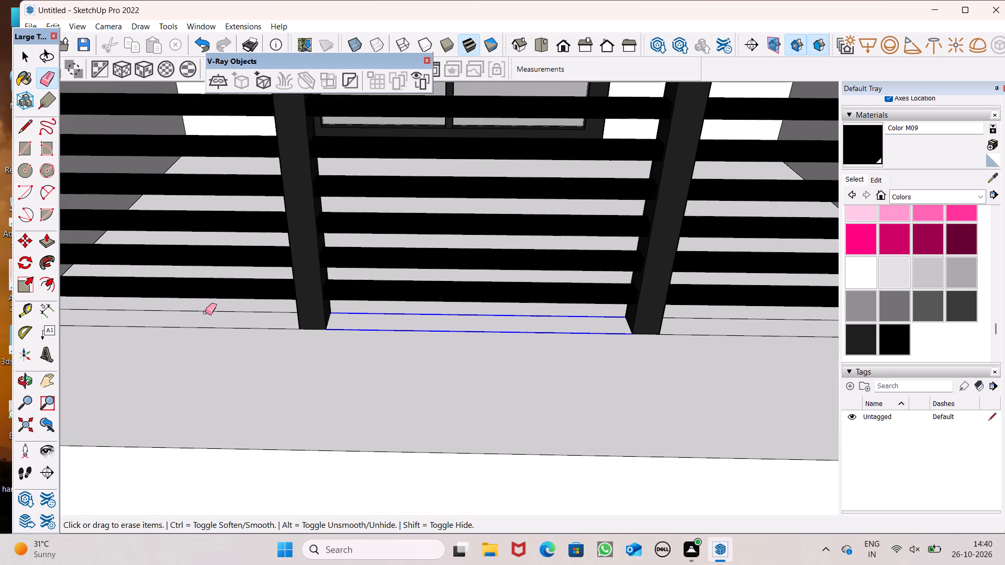
left_click_drag(221, 312, 229, 334)
scroll(181, 303, "down", 2)
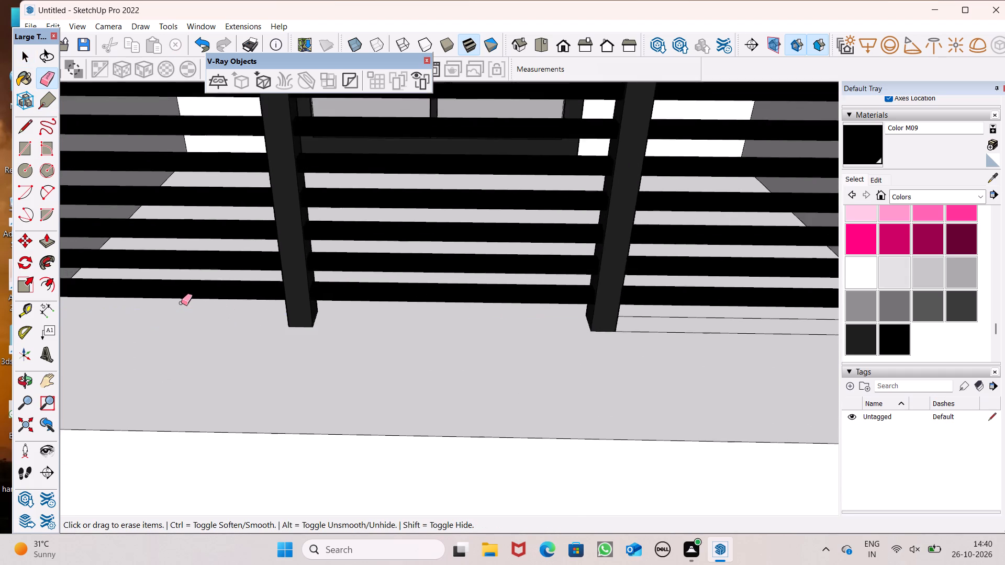
scroll(181, 303, "down", 3)
left_click_drag(540, 313, 544, 313)
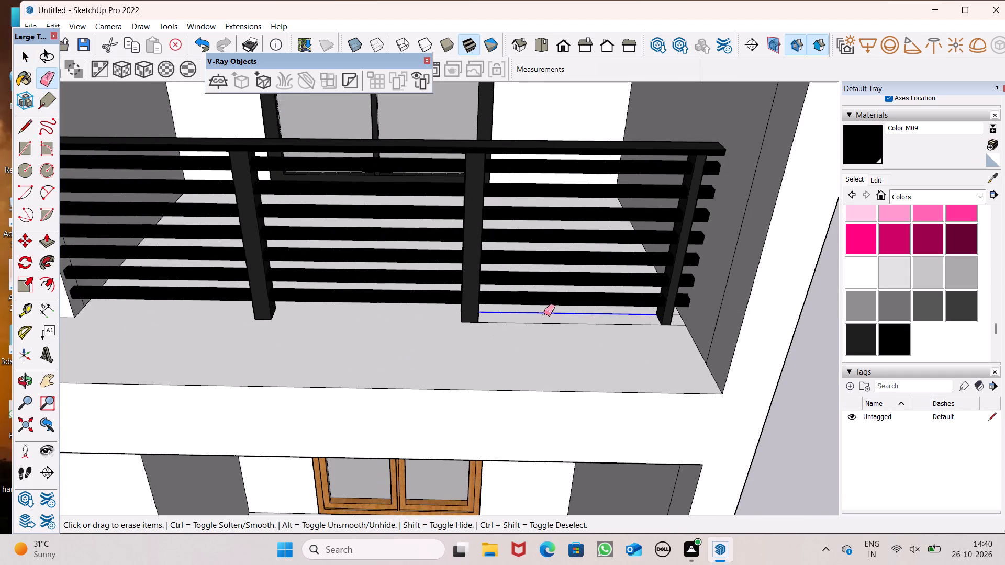
left_click_drag(544, 313, 553, 329)
scroll(678, 325, "up", 11)
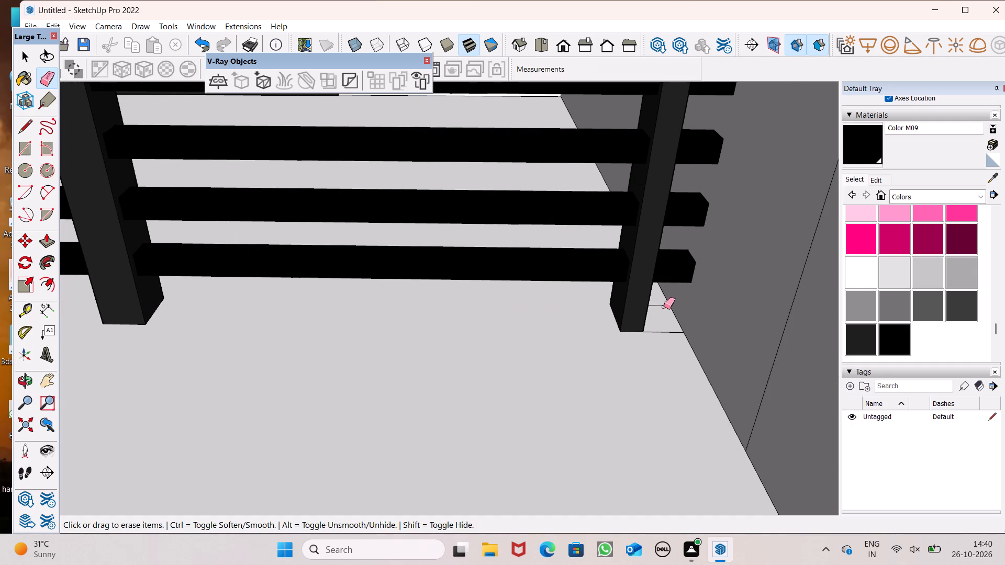
left_click_drag(651, 303, 656, 335)
Erase the vertical line on the balcony's side wall beside the railing's end.
scroll(545, 307, "down", 7)
scroll(604, 278, "down", 6)
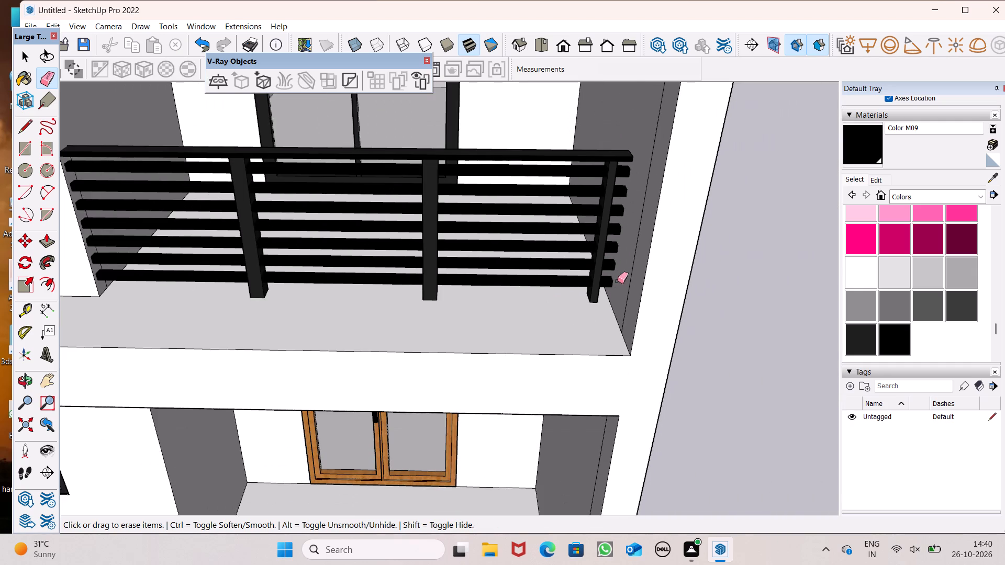
left_click(633, 277)
Review the front of the whole house and its balcony railing from several angles and distances.
scroll(620, 275, "down", 6)
middle_click_drag(582, 280, 664, 146)
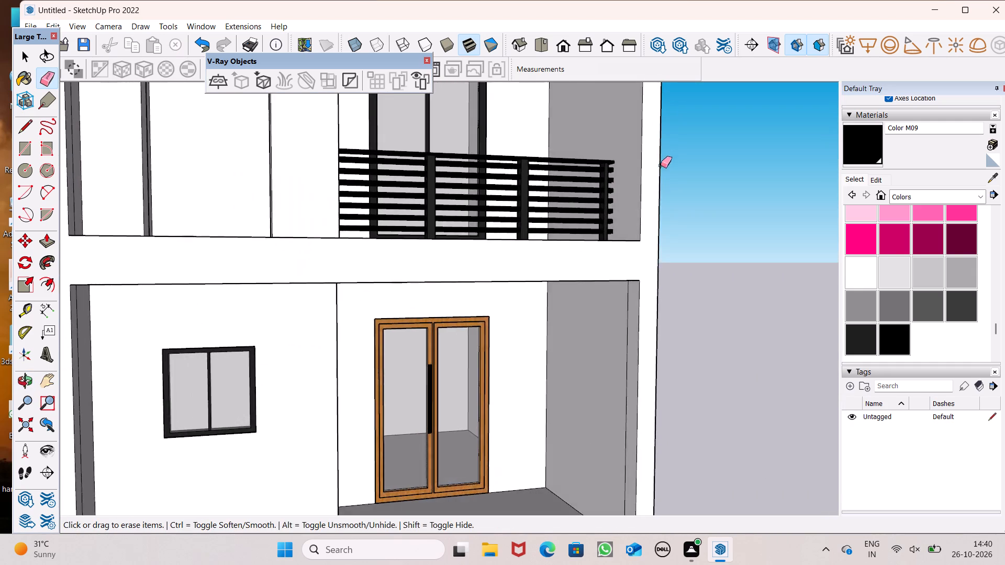
scroll(650, 197, "down", 6)
middle_click(632, 222)
scroll(597, 257, "down", 5)
middle_click_drag(594, 258, 437, 247)
scroll(599, 258, "up", 1)
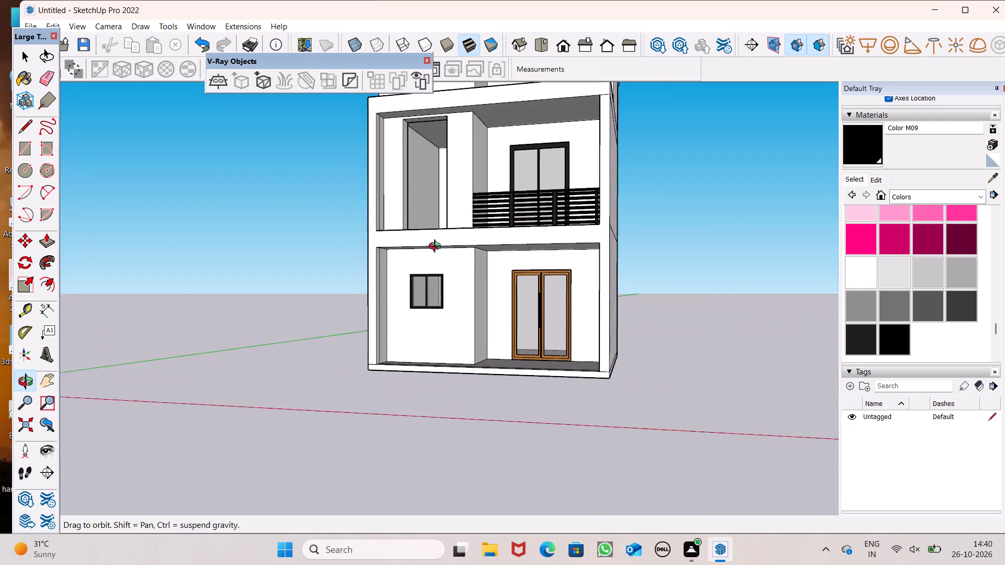
middle_click_drag(437, 247, 458, 257)
scroll(541, 220, "down", 4)
scroll(533, 117, "up", 7)
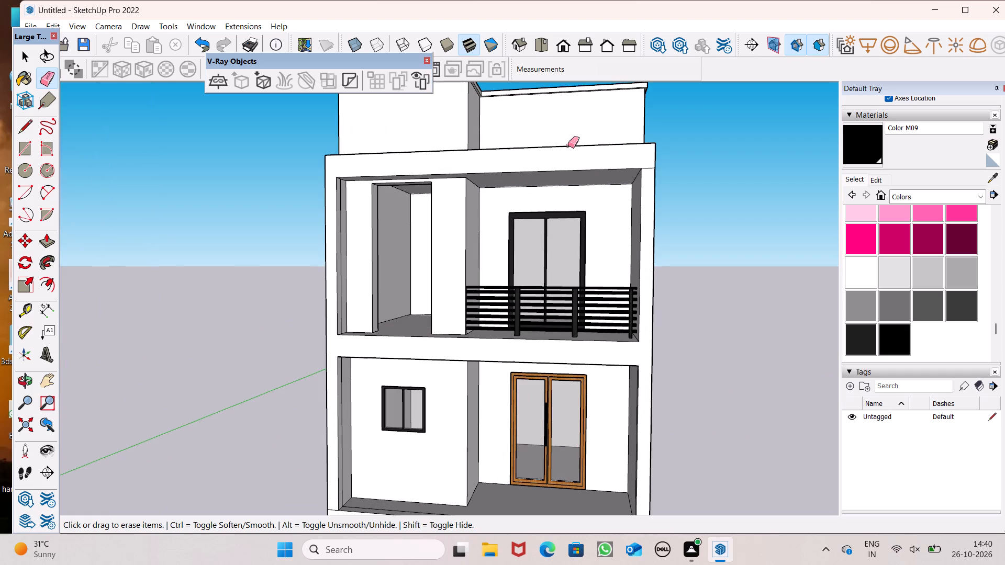
left_click(661, 174)
scroll(663, 167, "down", 10)
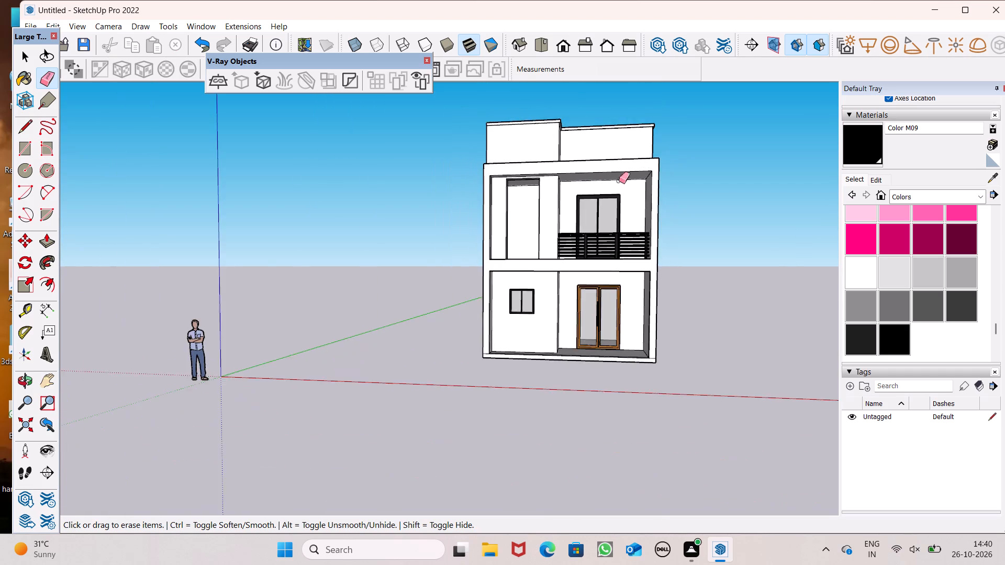
middle_click_drag(658, 281, 629, 338)
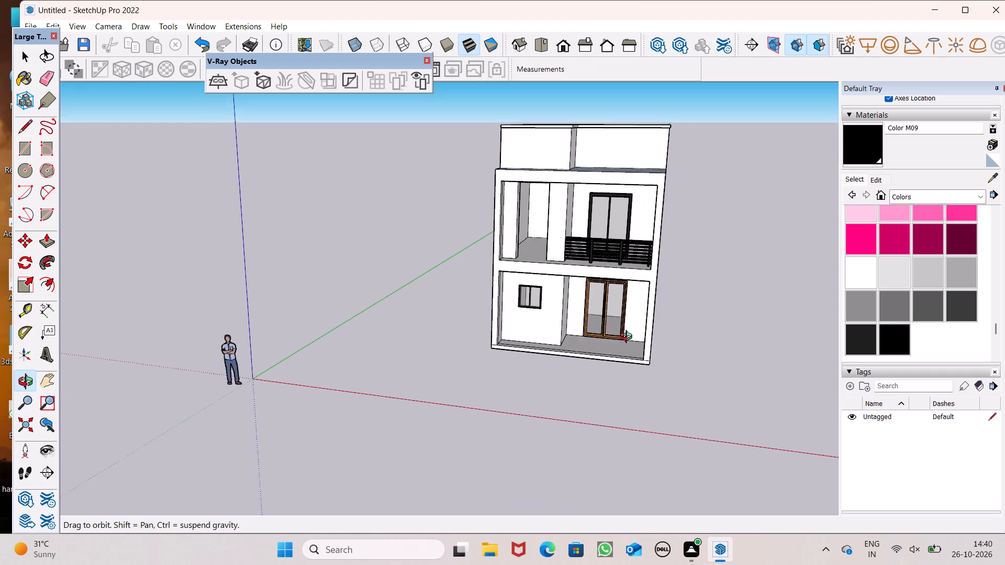
middle_click_drag(629, 338, 630, 335)
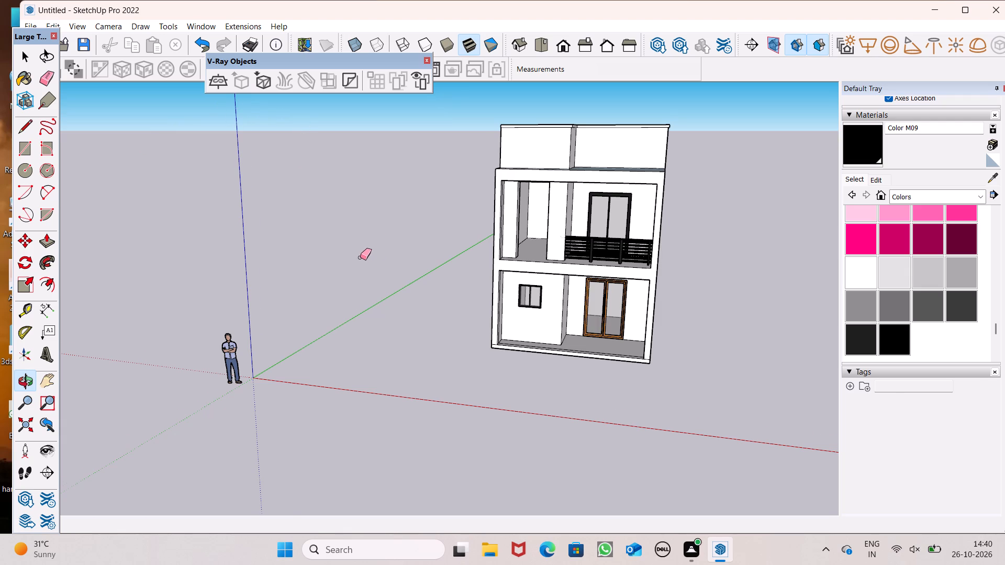
scroll(358, 261, "down", 8)
middle_click_drag(458, 347, 540, 342)
scroll(218, 274, "down", 2)
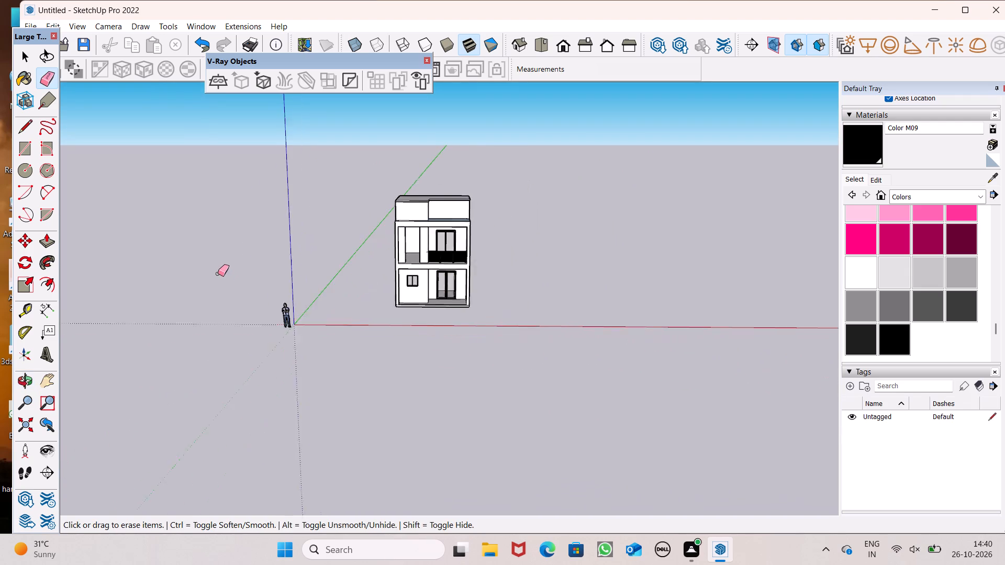
Draw an upright rectangle about 4' 1 1/2" by 6' 8" in the open space beside the house.
scroll(218, 274, "down", 2)
scroll(170, 280, "down", 3)
middle_click_drag(360, 295, 368, 254)
scroll(486, 283, "up", 6)
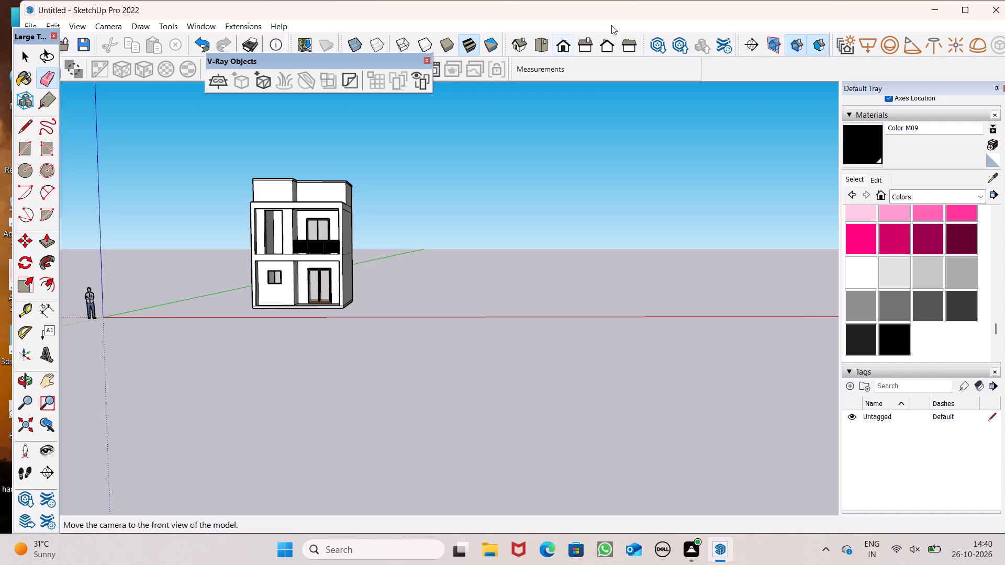
left_click(23, 149)
middle_click_drag(425, 241, 431, 222)
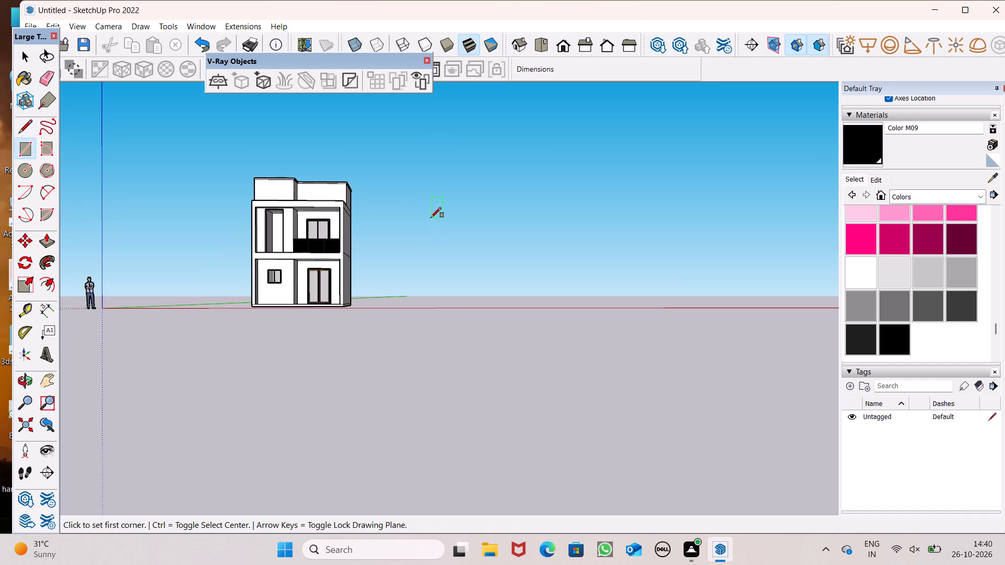
left_click(410, 213)
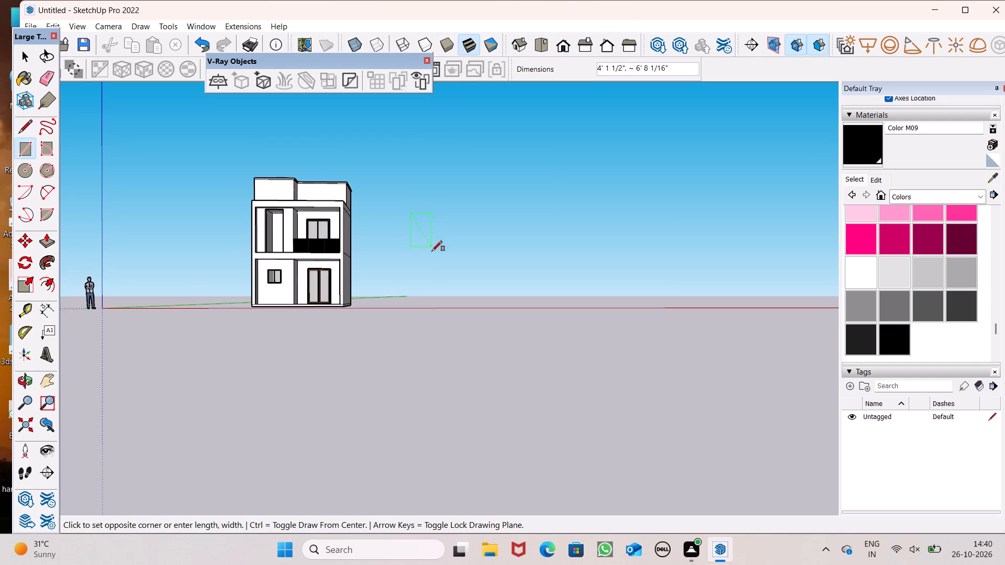
left_click(432, 251)
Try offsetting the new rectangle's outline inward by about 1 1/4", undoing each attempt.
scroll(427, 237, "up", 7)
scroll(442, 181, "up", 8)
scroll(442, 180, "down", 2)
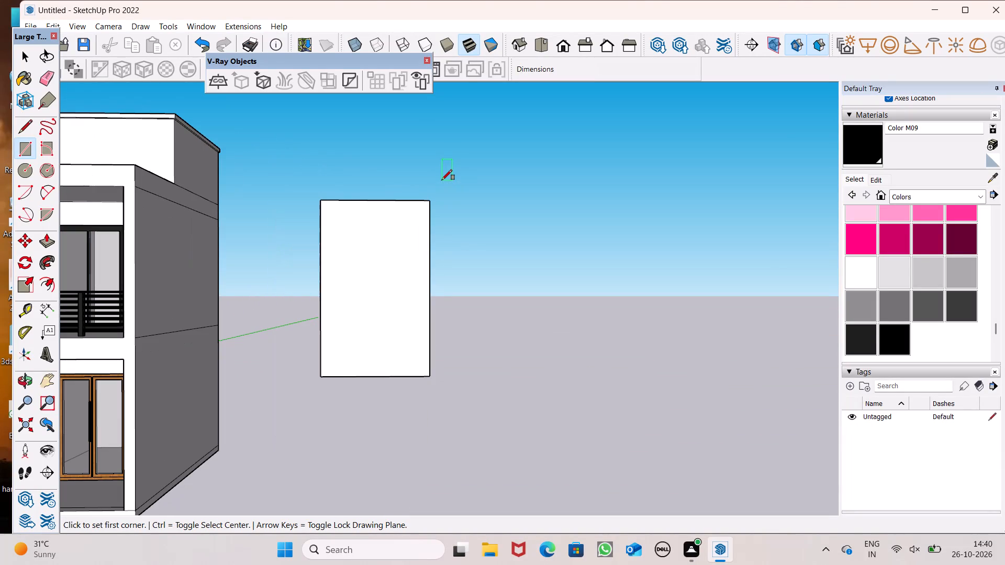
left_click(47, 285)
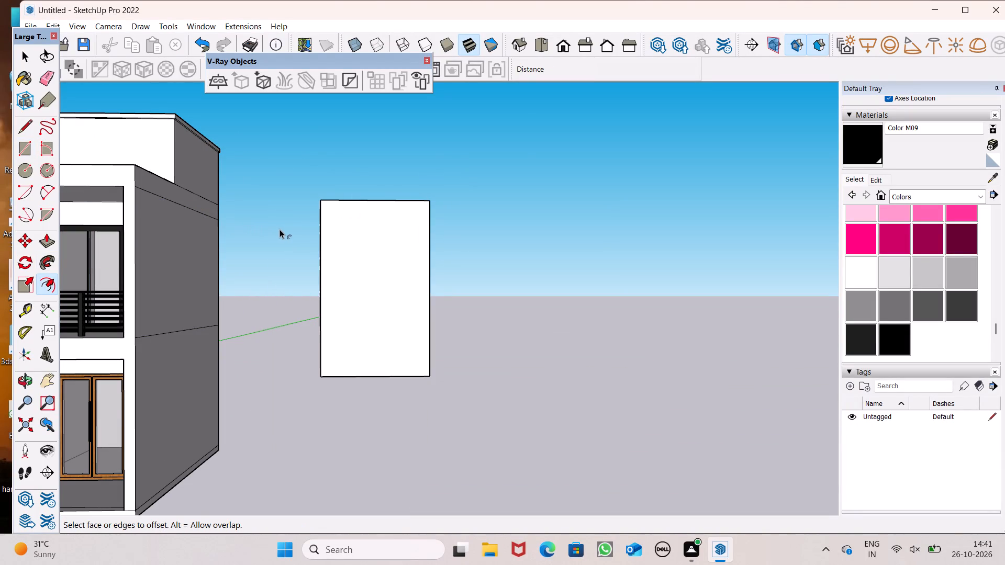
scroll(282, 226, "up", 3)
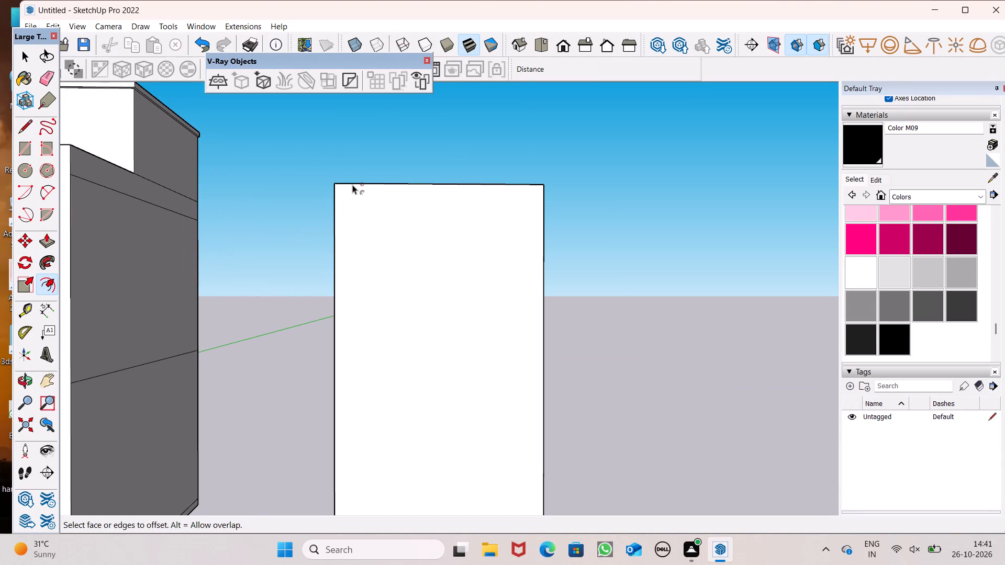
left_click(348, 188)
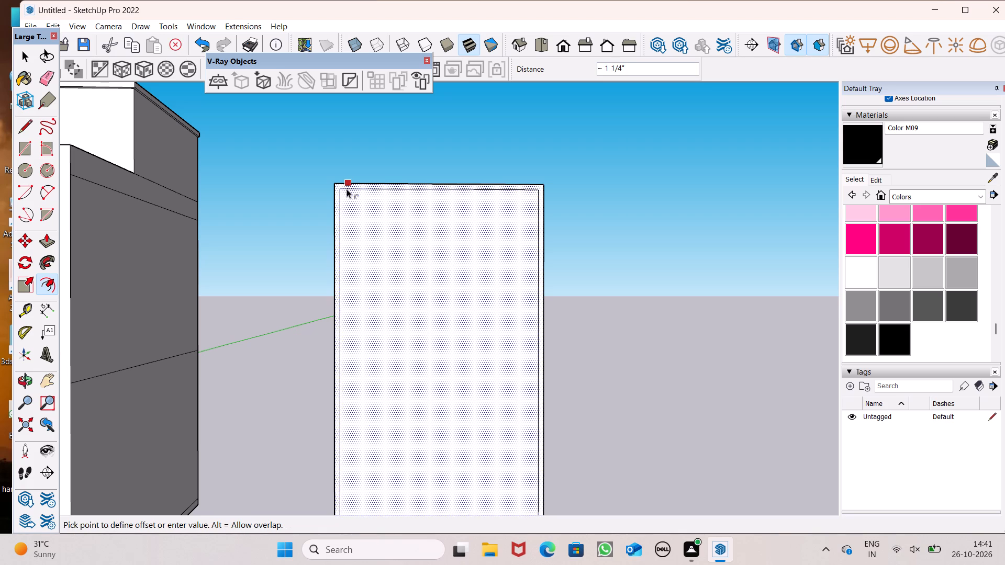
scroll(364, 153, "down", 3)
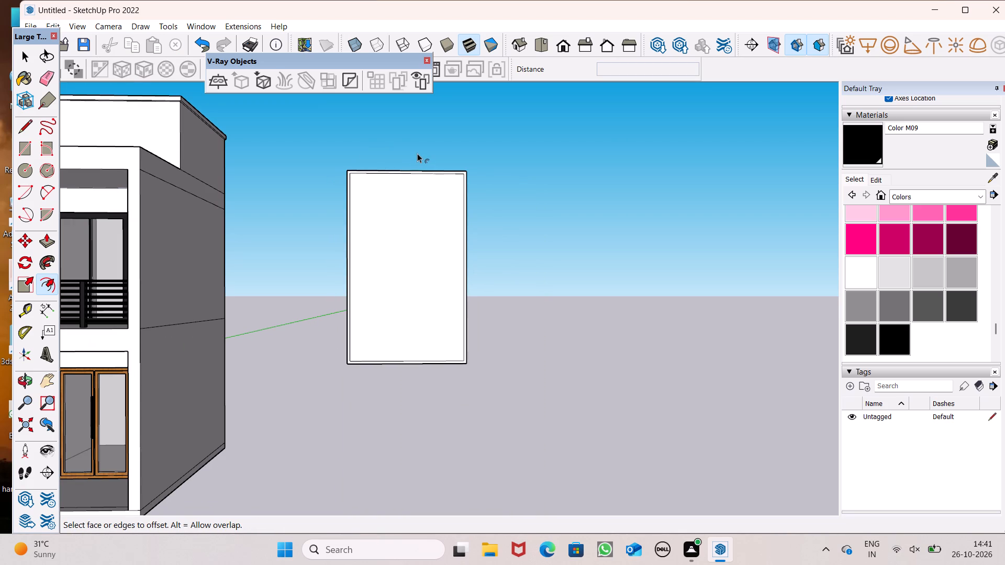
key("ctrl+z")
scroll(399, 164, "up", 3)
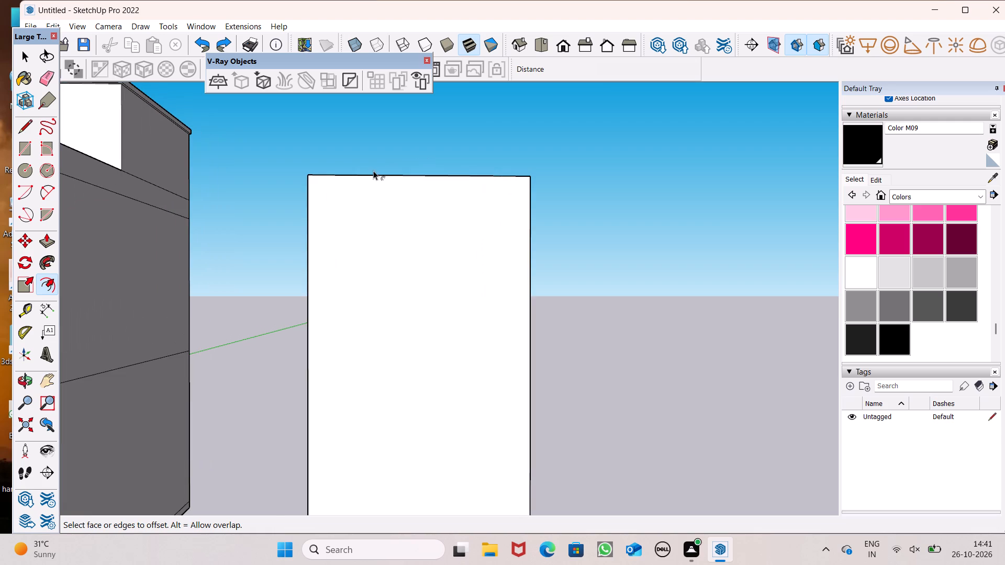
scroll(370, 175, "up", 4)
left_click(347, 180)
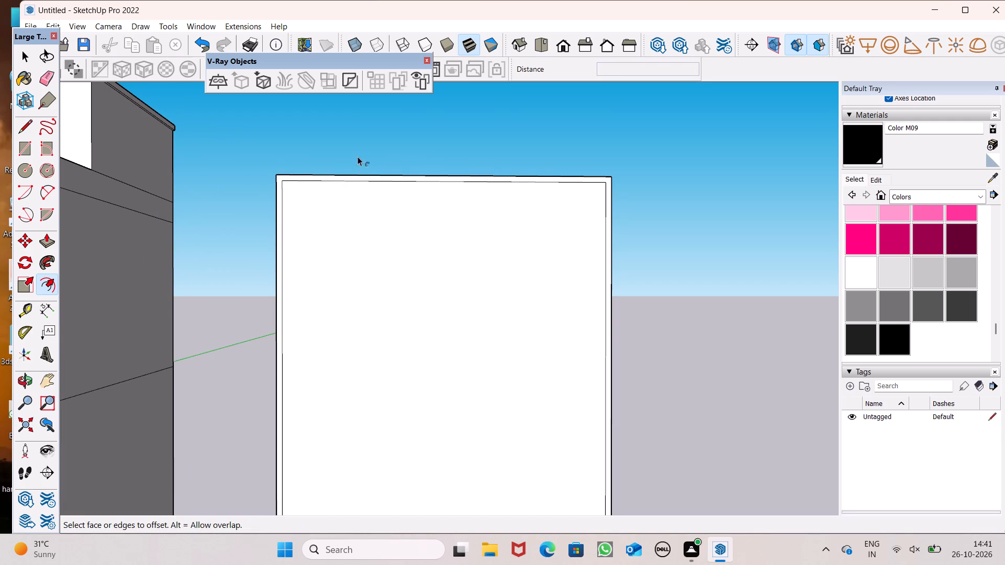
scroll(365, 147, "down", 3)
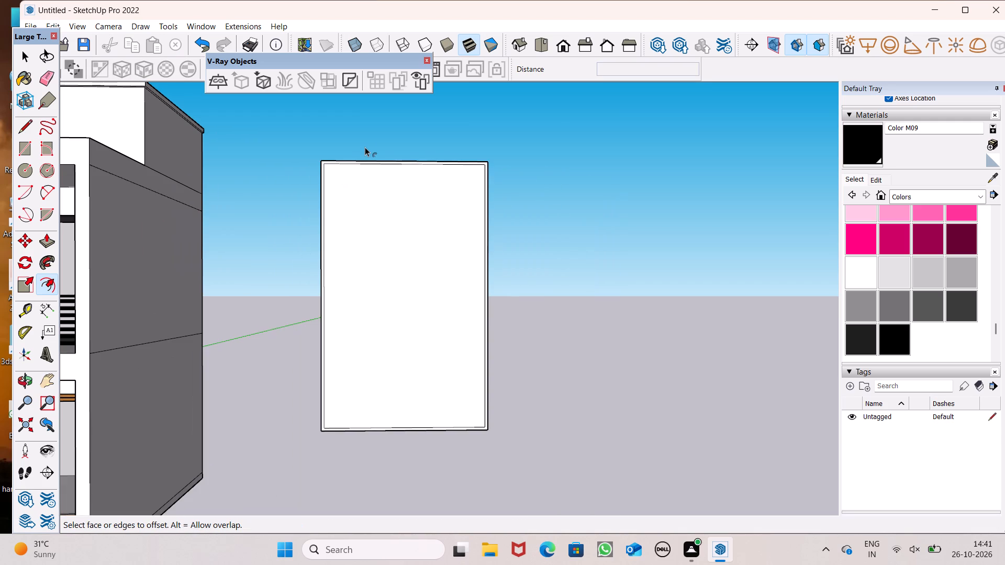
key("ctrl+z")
Offset the rectangle's outline inward by about 1 1/16" to form a thin border frame.
scroll(365, 147, "up", 4)
scroll(365, 149, "down", 1)
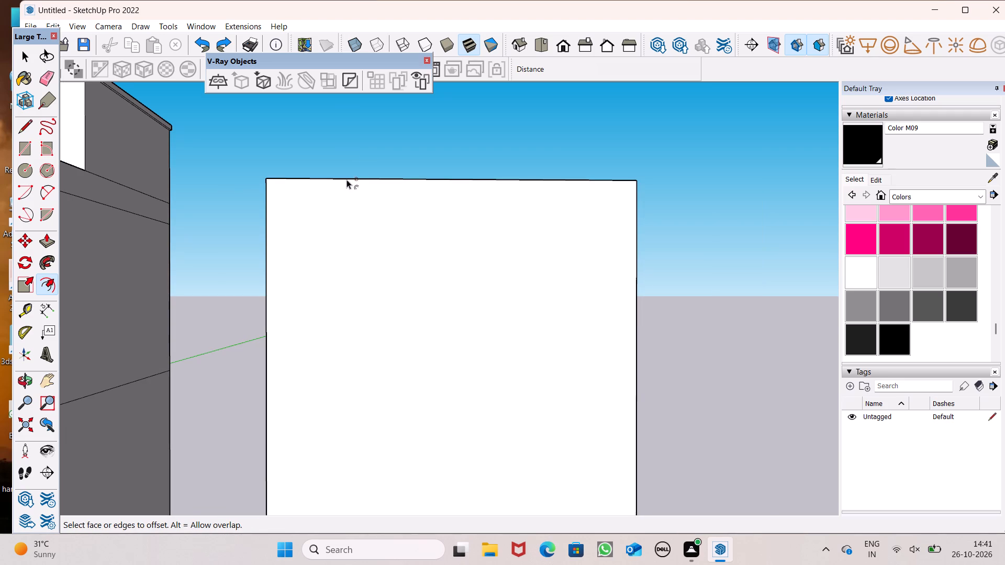
left_click_drag(329, 177, 330, 183)
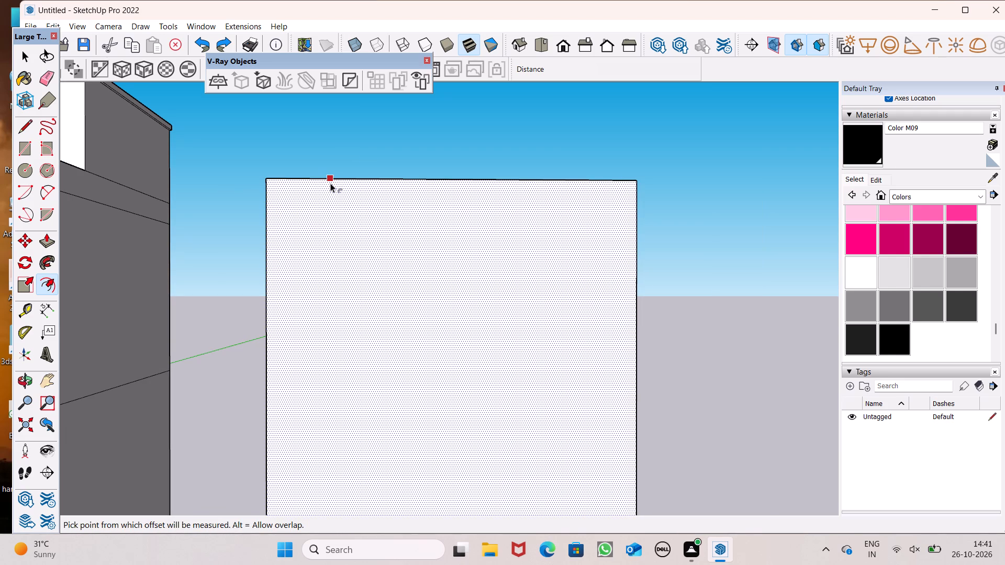
left_click(330, 183)
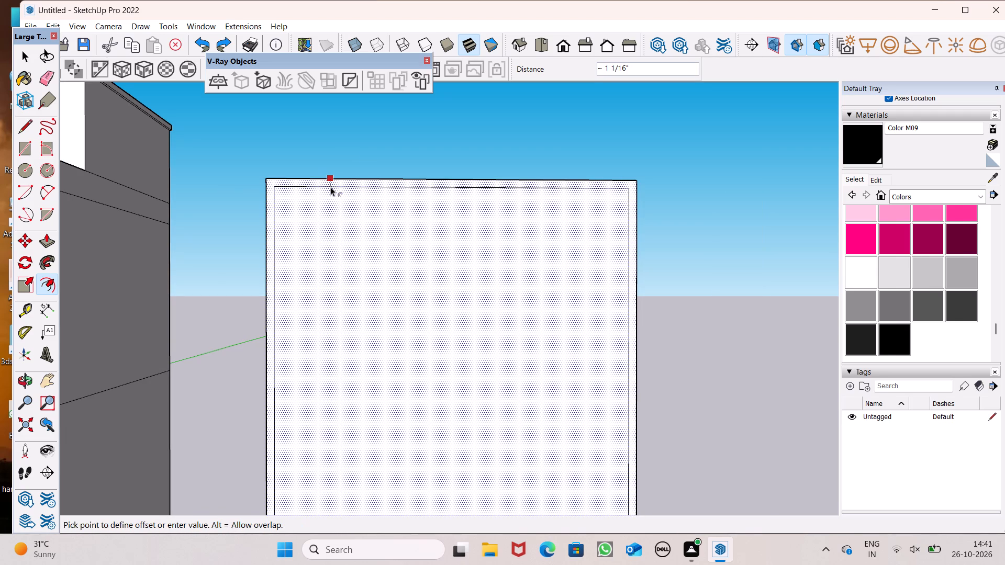
key("space")
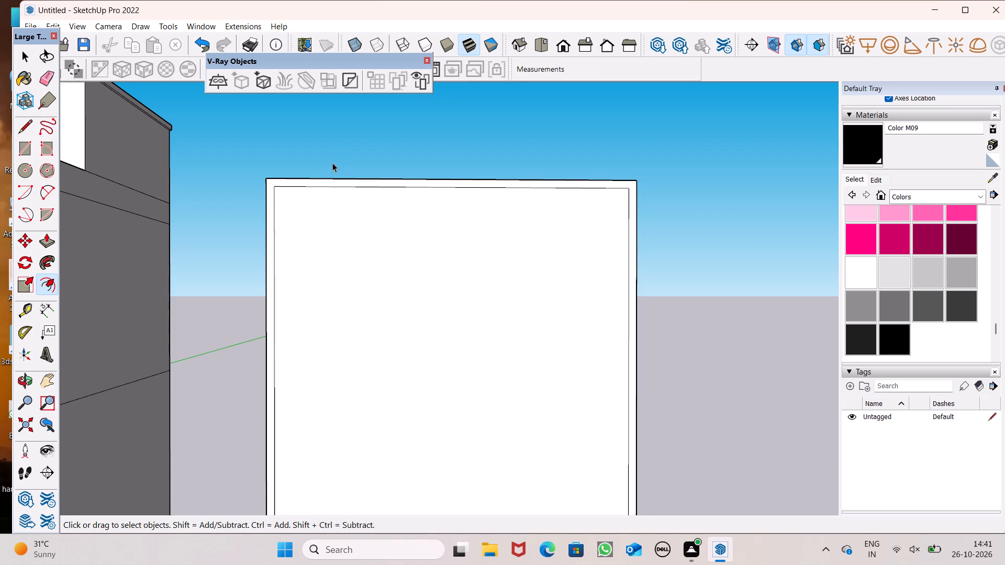
scroll(333, 161, "down", 5)
scroll(349, 187, "up", 3)
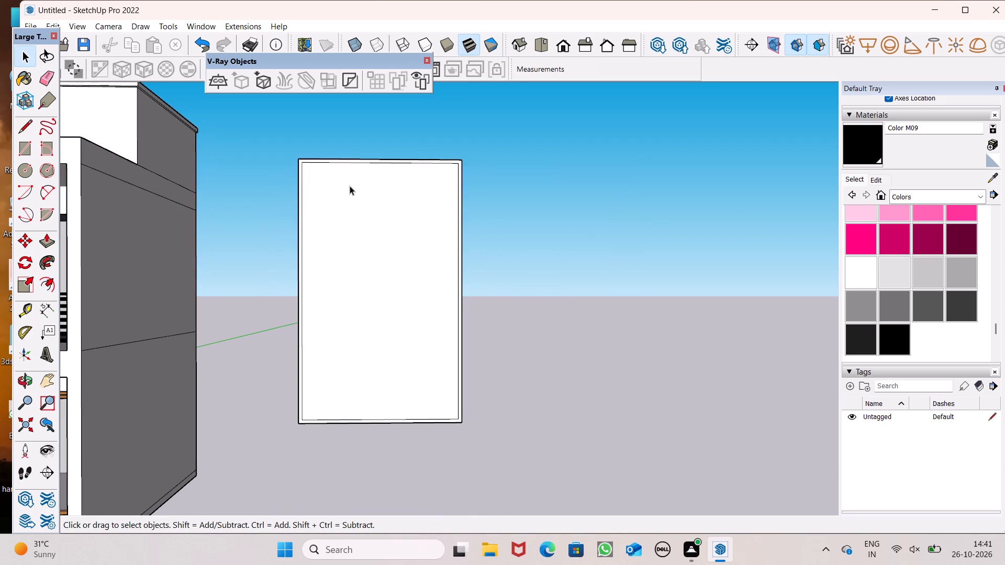
scroll(350, 186, "up", 1)
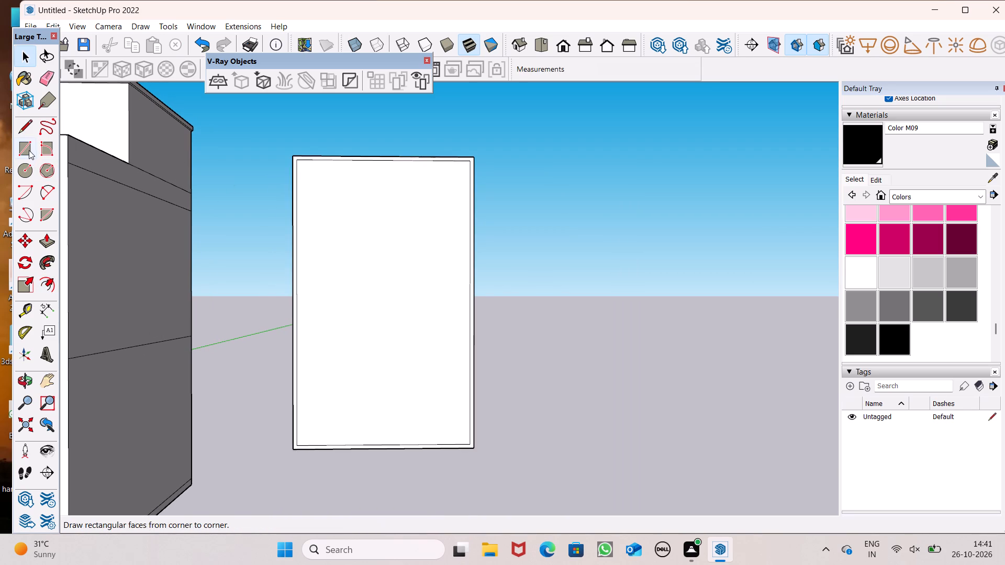
Draw a horizontal strip about 1 1/8" high and 3' 11 3/8" wide across the inner face, near the frame's top.
left_click(27, 149)
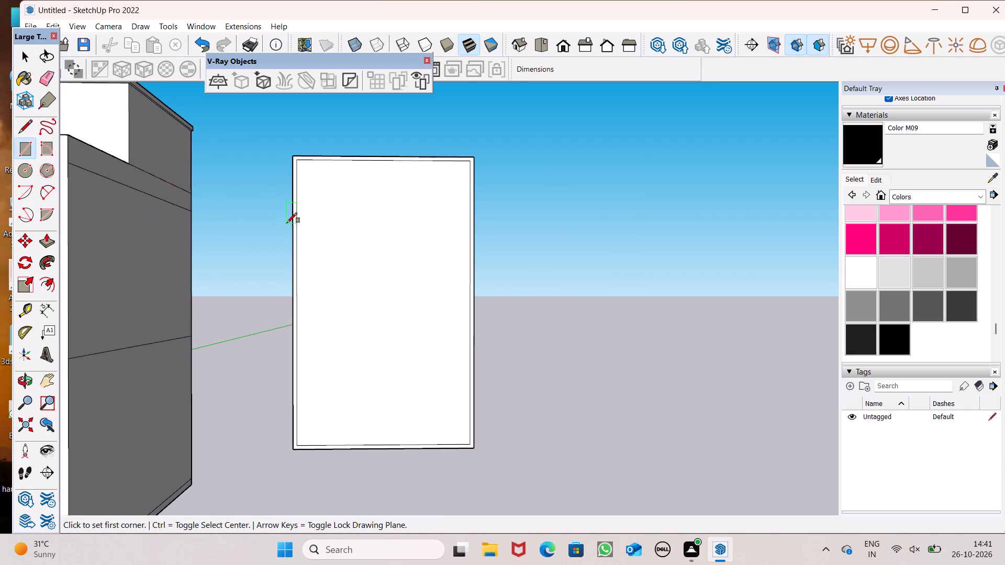
scroll(287, 223, "up", 1)
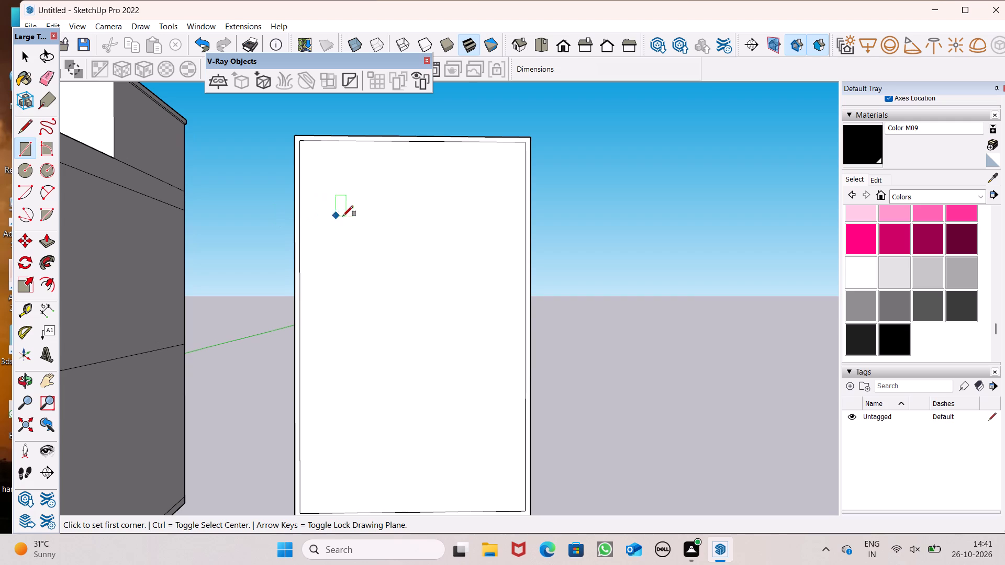
left_click(299, 185)
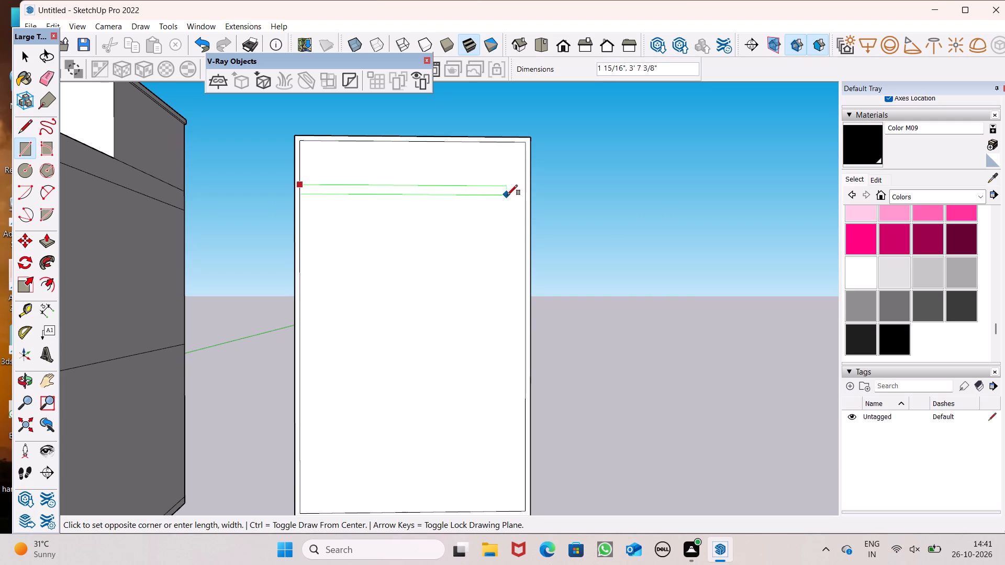
scroll(521, 193, "up", 7)
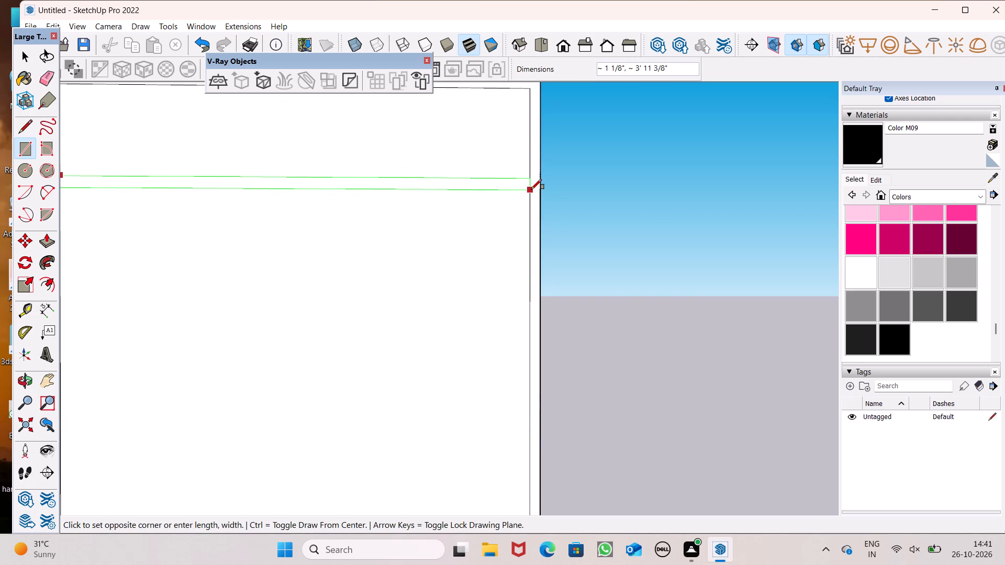
left_click(531, 188)
scroll(522, 192, "down", 7)
scroll(467, 235, "down", 4)
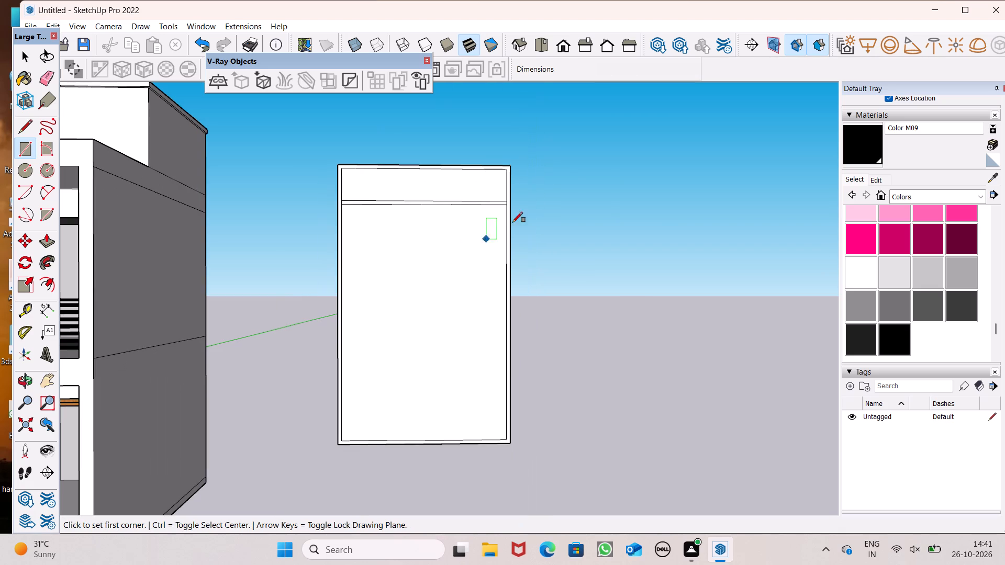
Select the thin horizontal strip with its edges and move it slightly down, keeping it between the frame's inner sides.
key("space")
scroll(531, 200, "up", 4)
scroll(444, 171, "down", 3)
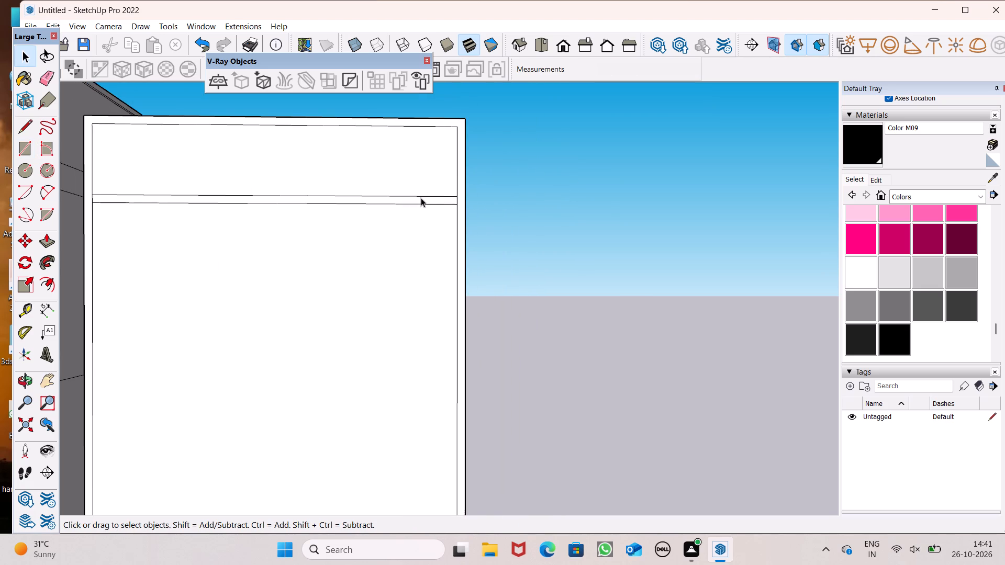
double_click(421, 198)
left_click(502, 207)
scroll(441, 192, "up", 3)
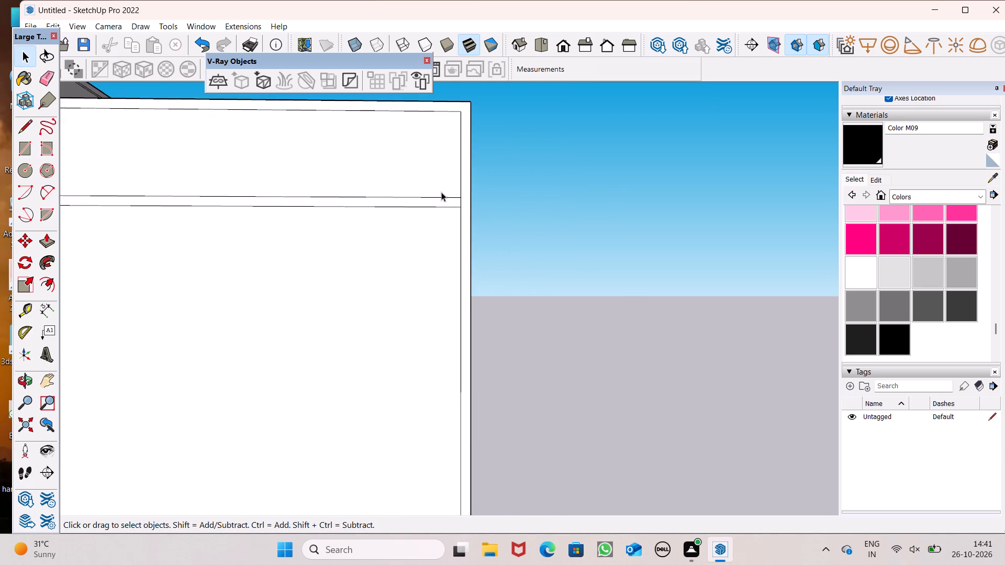
left_click(432, 198)
left_click(429, 202)
left_click(521, 218)
double_click(443, 206)
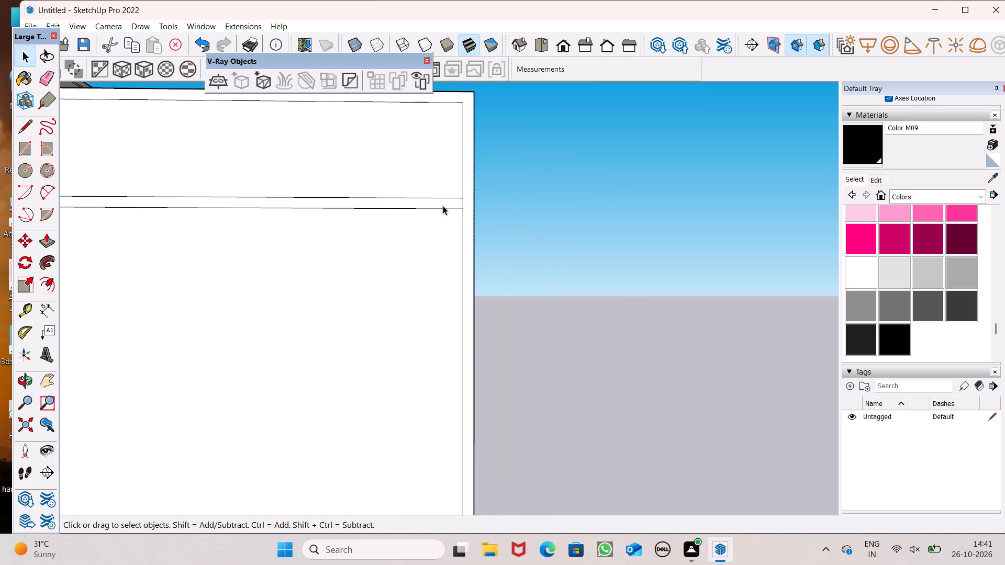
scroll(505, 189, "down", 5)
key("m")
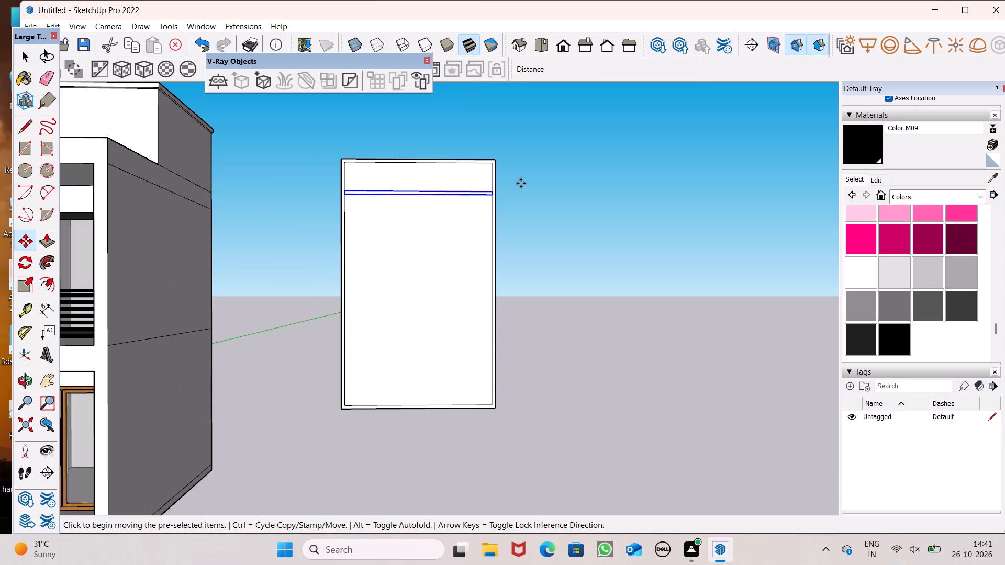
key("Return")
scroll(425, 189, "up", 3)
left_click_drag(421, 198, 421, 201)
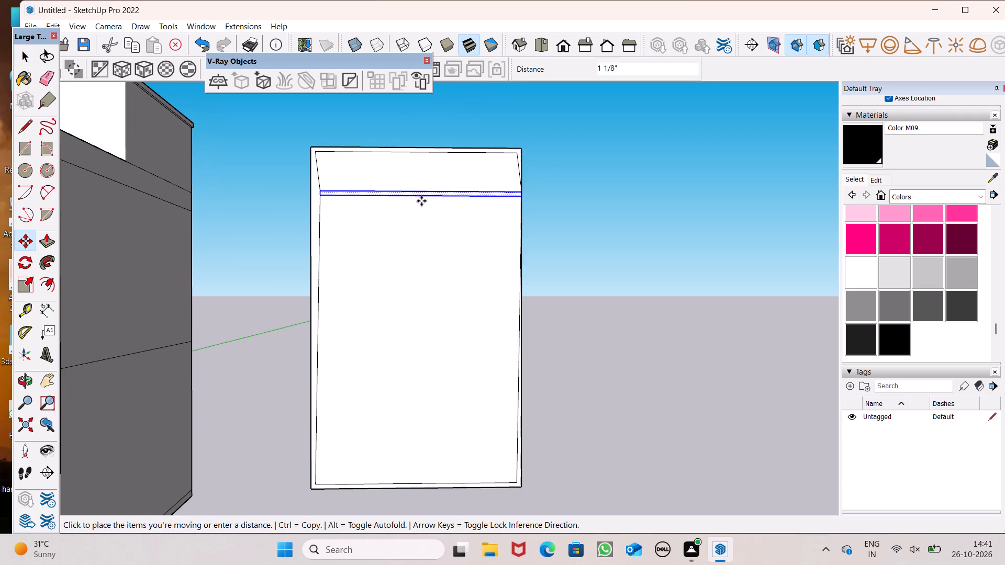
left_click_drag(421, 201, 423, 209)
scroll(427, 176, "down", 1)
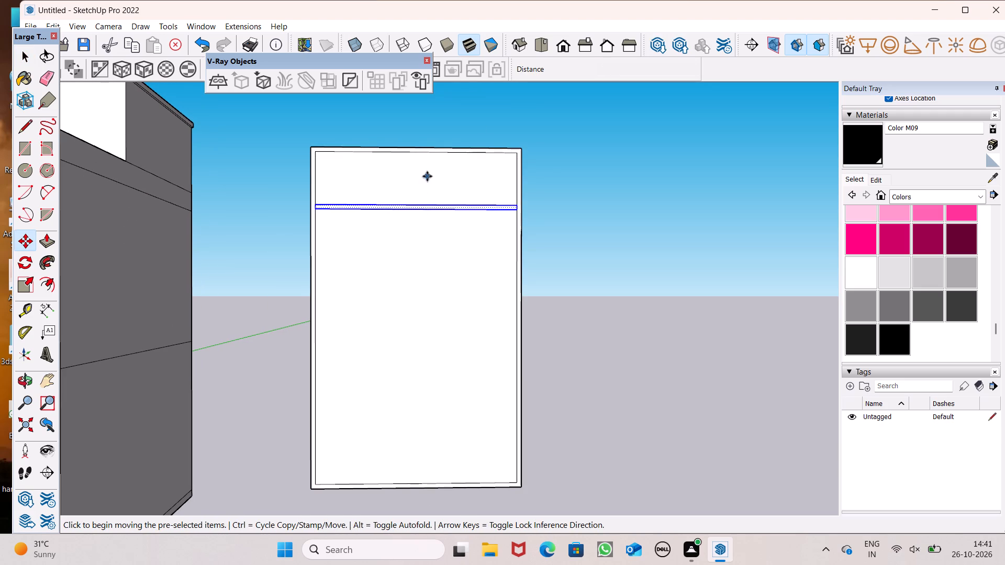
Copy the strip straight down by 1' 1/8" and repeat it as an array of seven copies.
scroll(427, 176, "down", 1)
scroll(428, 195, "up", 2)
left_click_drag(416, 209, 417, 214)
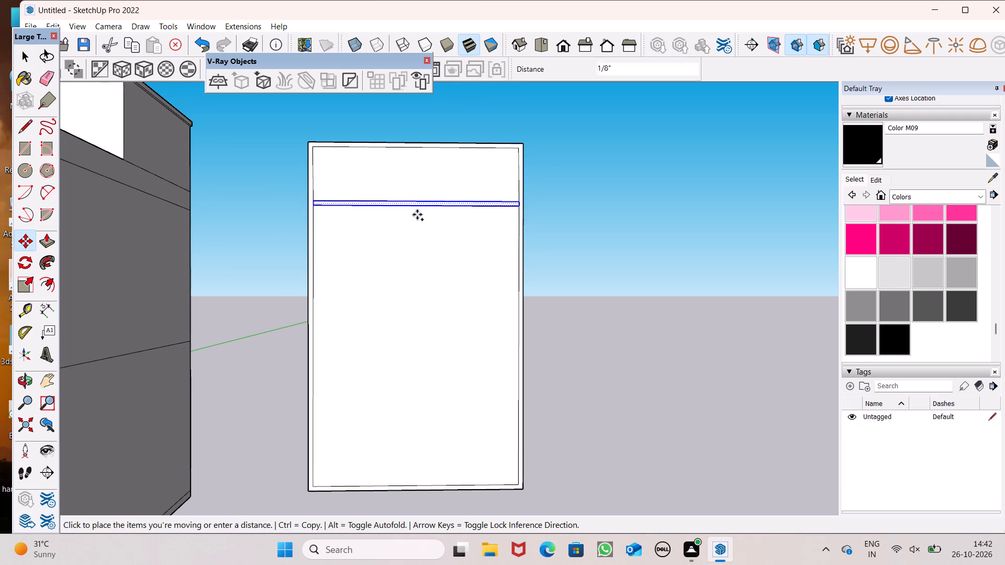
left_click_drag(417, 214, 421, 258)
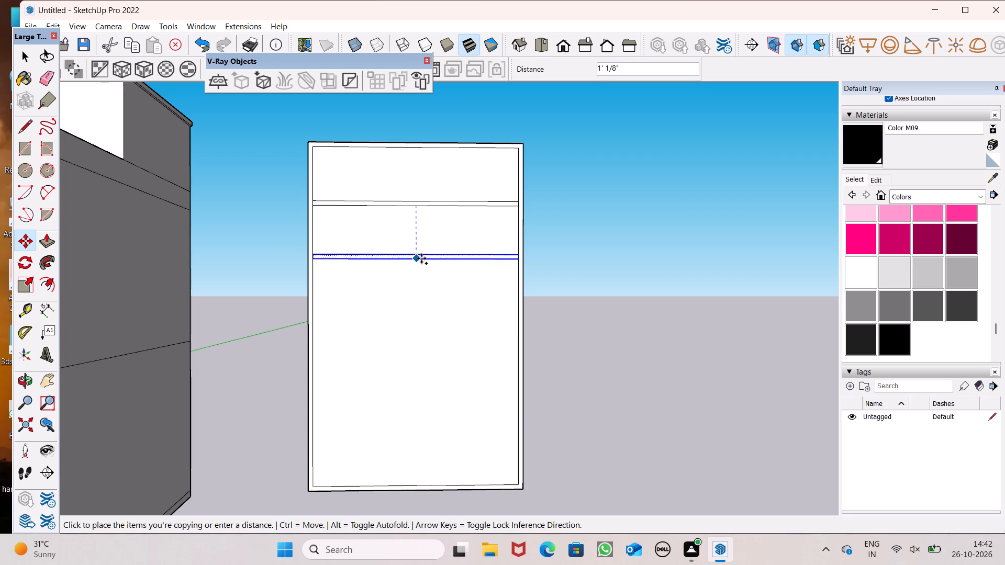
left_click_drag(421, 258, 420, 258)
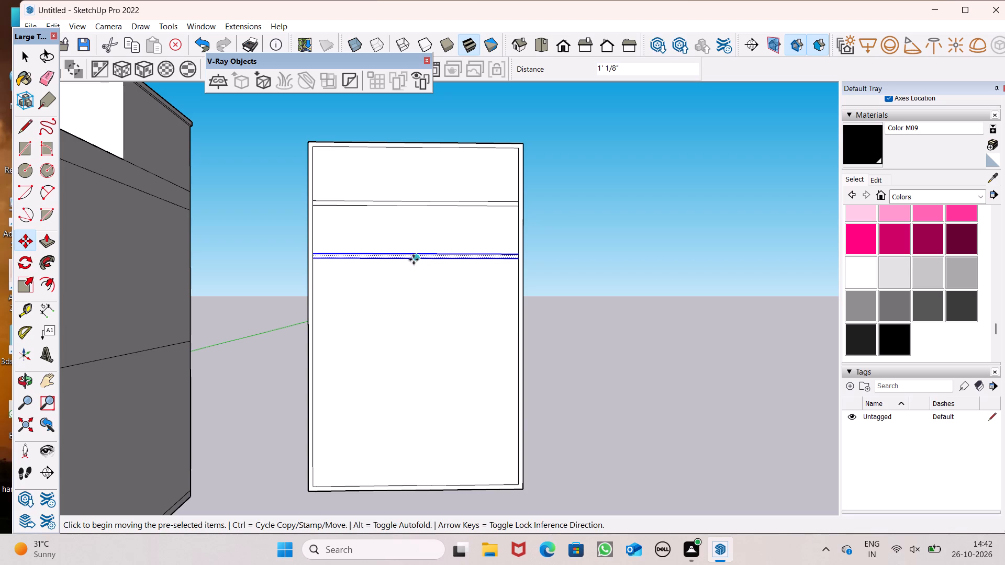
key("shift+asterisk")
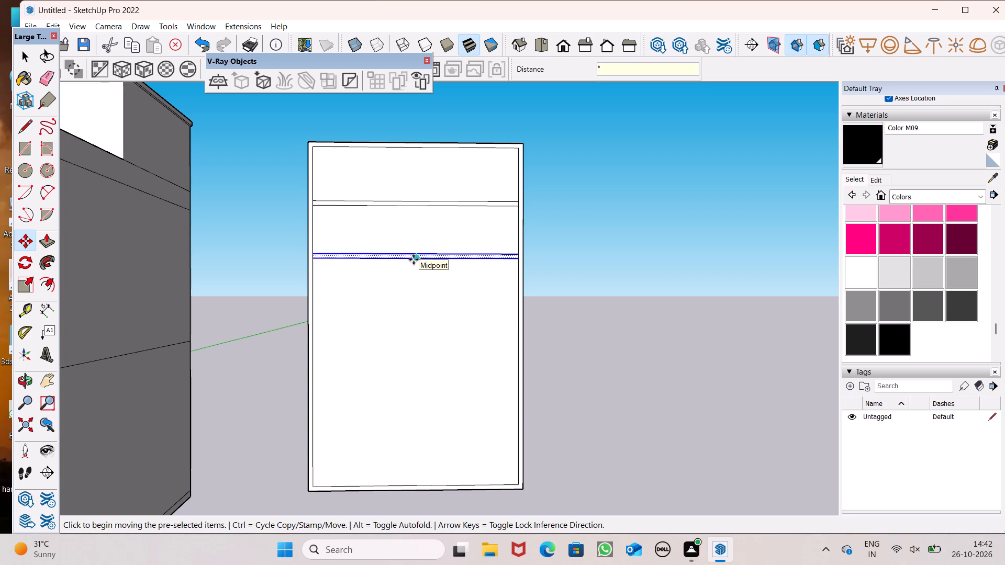
key("7")
key("Return")
key("space")
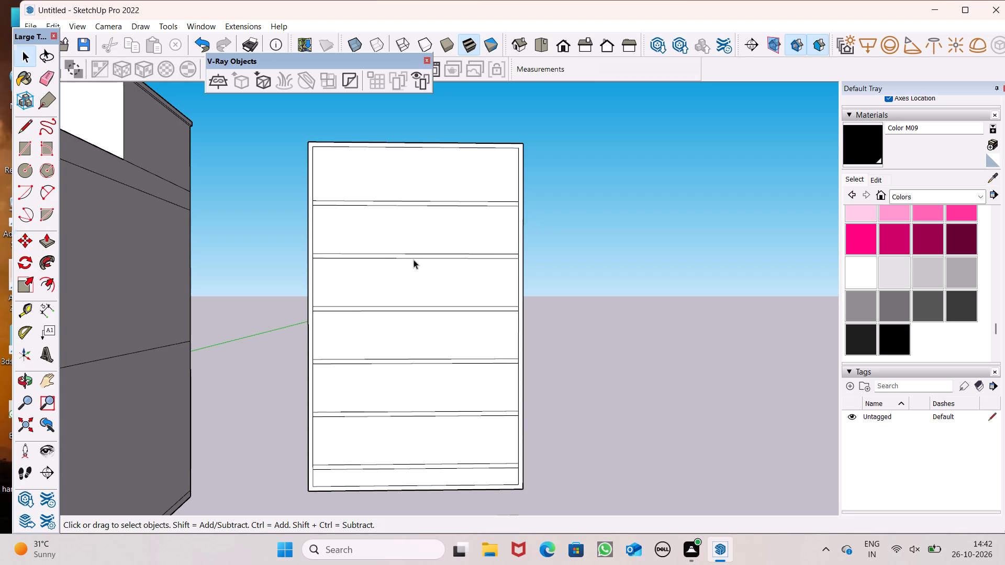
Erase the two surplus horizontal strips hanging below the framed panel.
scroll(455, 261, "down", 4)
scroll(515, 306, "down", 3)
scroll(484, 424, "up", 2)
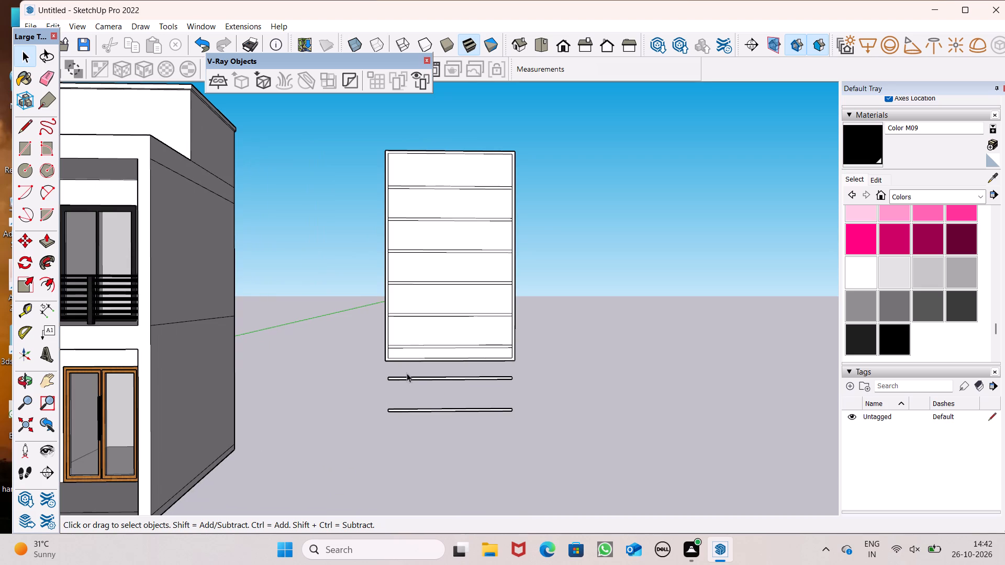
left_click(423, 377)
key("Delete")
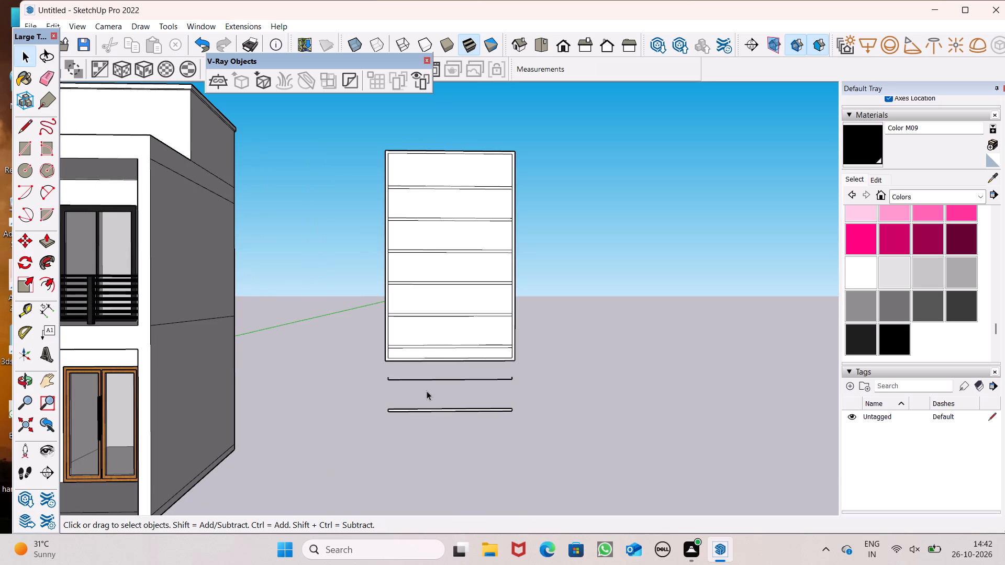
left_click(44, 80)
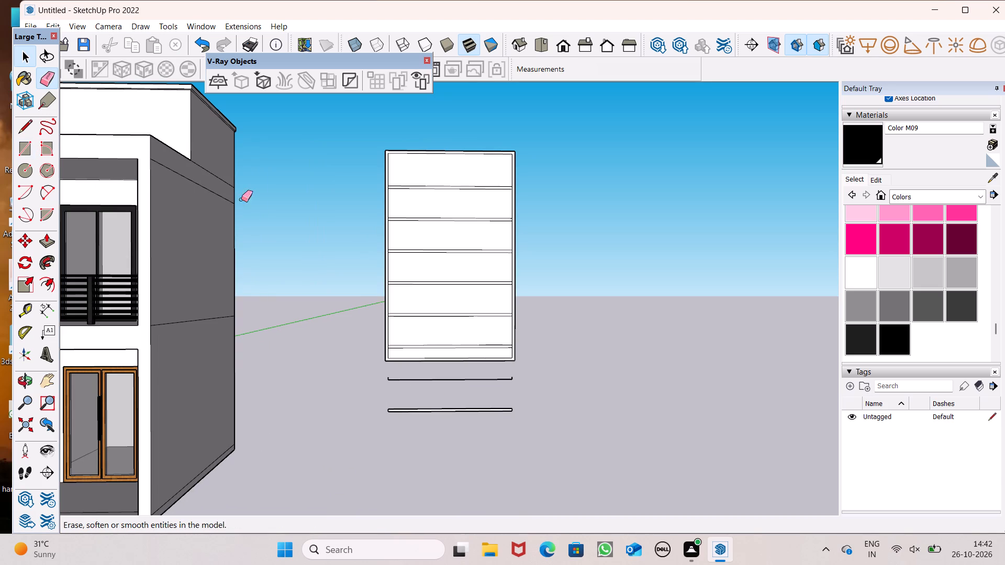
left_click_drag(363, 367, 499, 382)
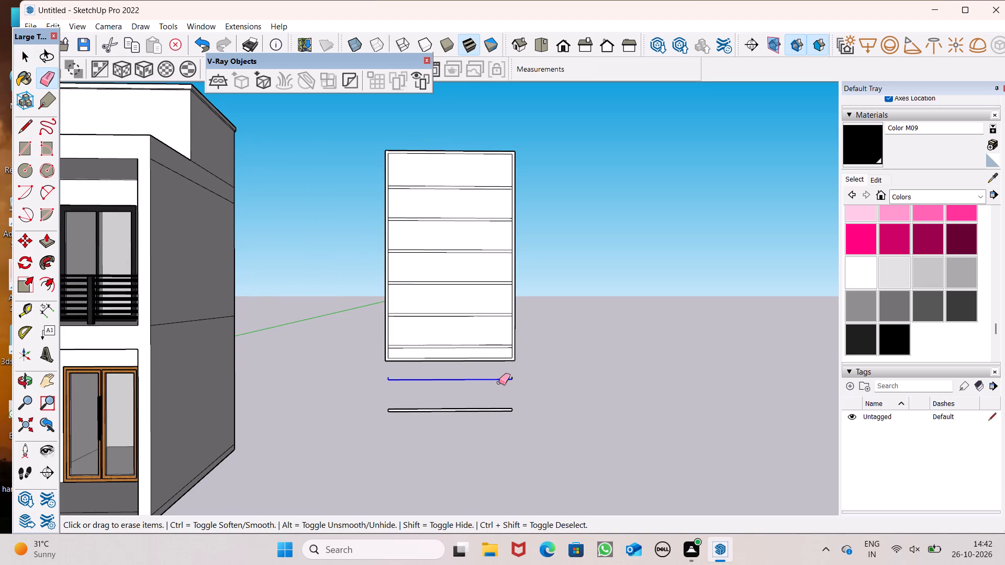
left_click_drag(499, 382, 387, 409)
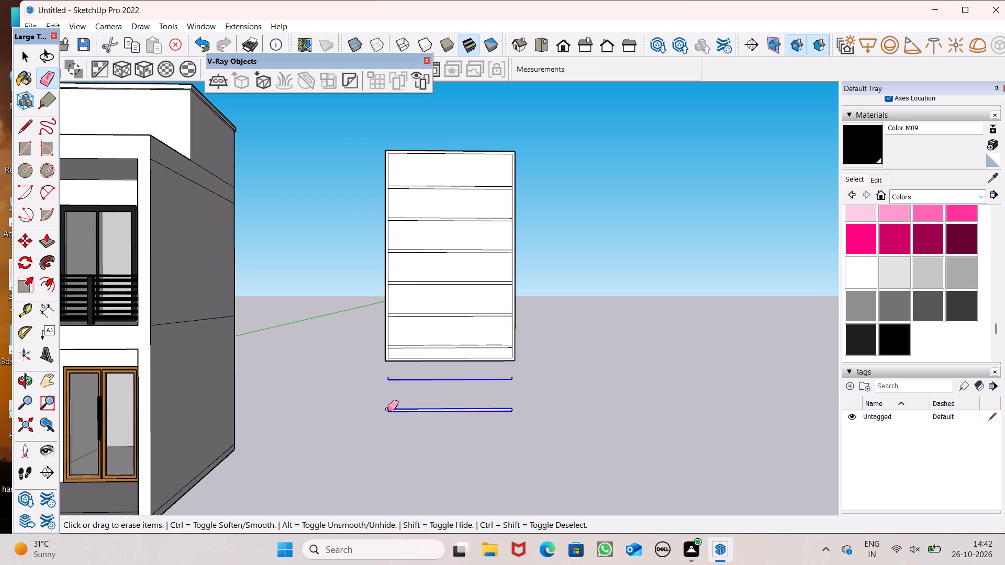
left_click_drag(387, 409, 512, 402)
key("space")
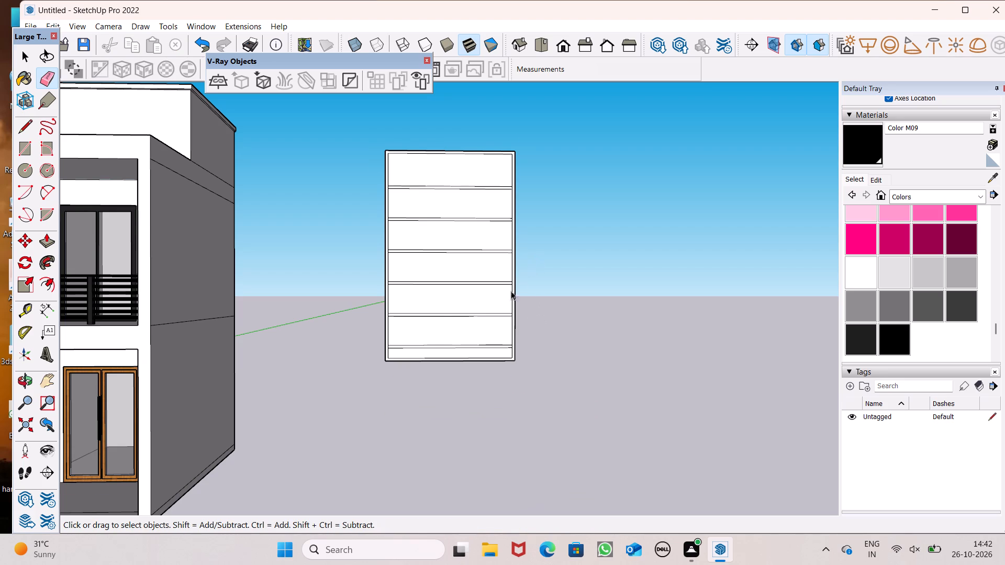
Undo the strip erasures, the array of copies and the strip's last downward move, back to one strip near the frame's top.
scroll(509, 300, "up", 1)
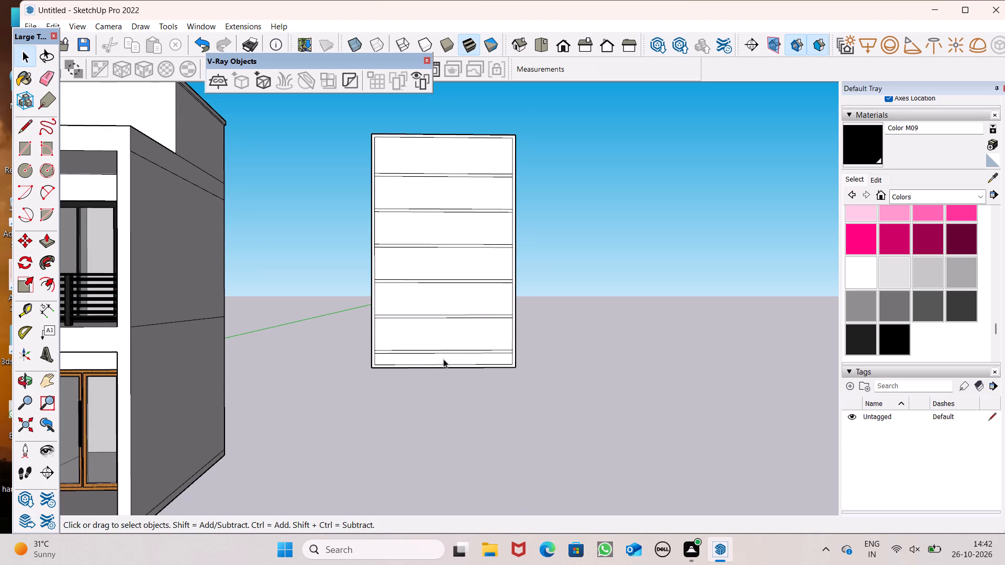
scroll(443, 359, "up", 1)
key("ctrl+z")
key("ctrl+z")
key("ctrl+z")
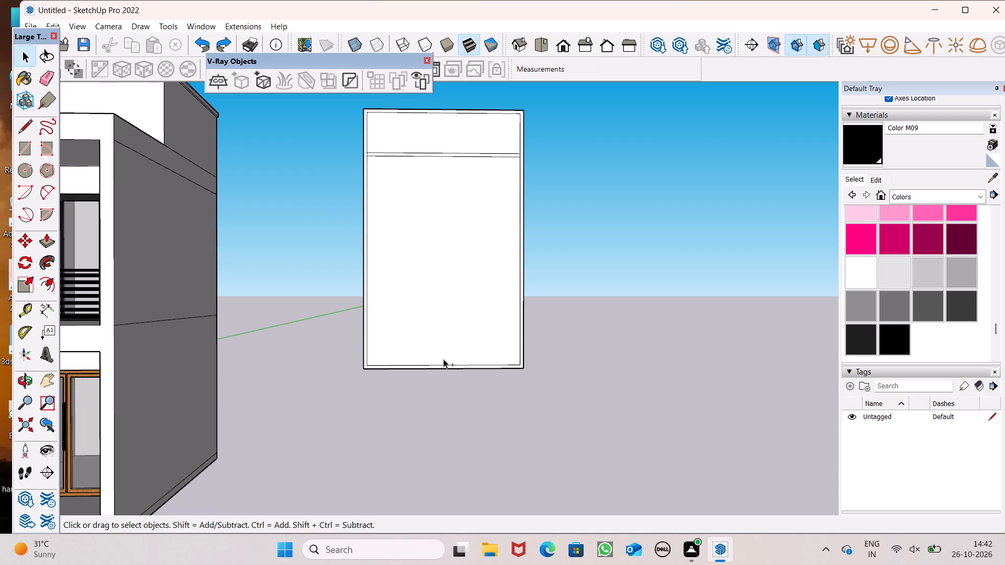
key("ctrl+z")
scroll(484, 187, "up", 5)
scroll(496, 172, "down", 5)
key("space")
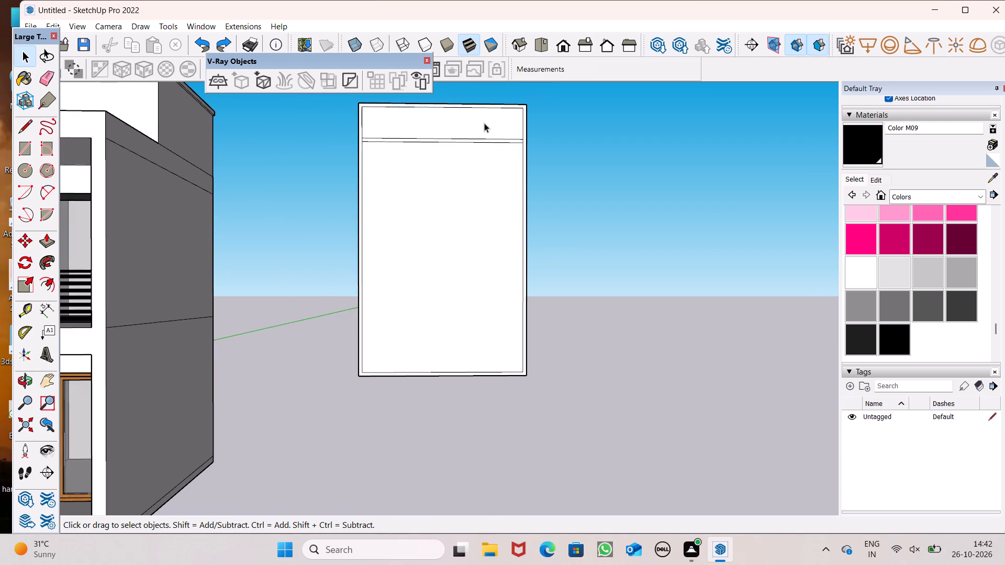
Copy the horizontal strip with its edges straight down by about 9 11/16" and repeat it as an array of six copies.
scroll(483, 120, "up", 8)
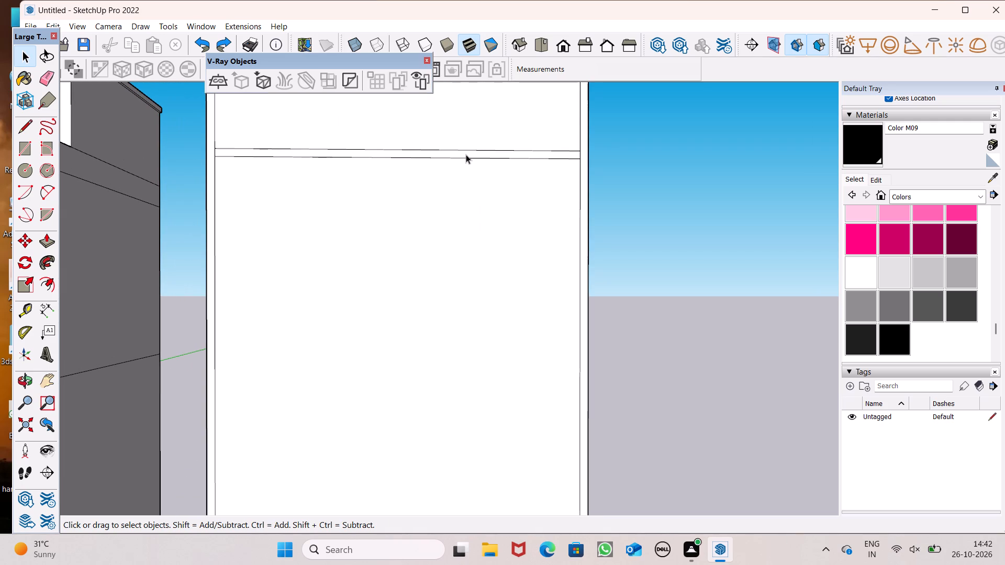
double_click(466, 154)
scroll(462, 210, "down", 4)
scroll(430, 116, "up", 2)
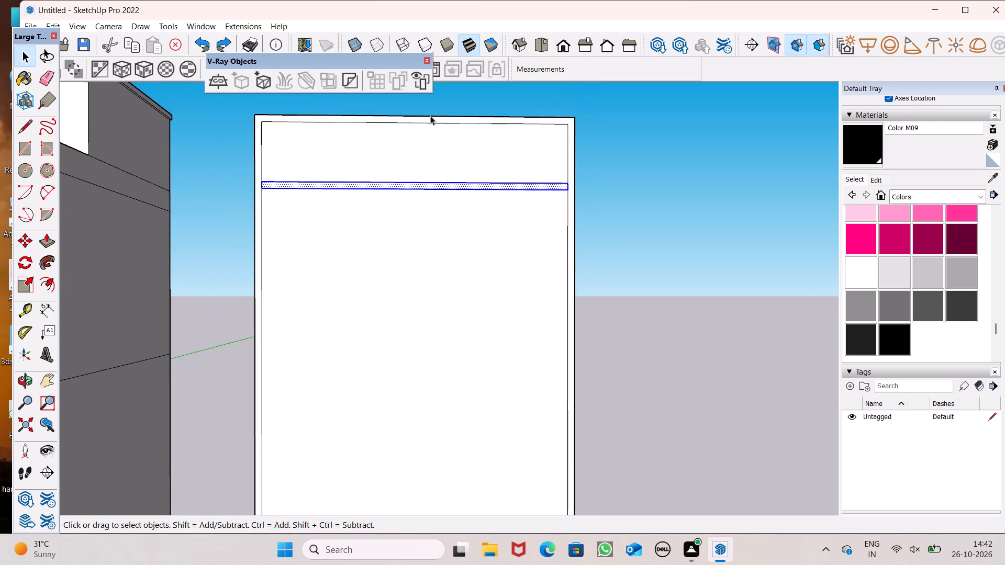
scroll(430, 116, "up", 1)
key("m")
key("Return")
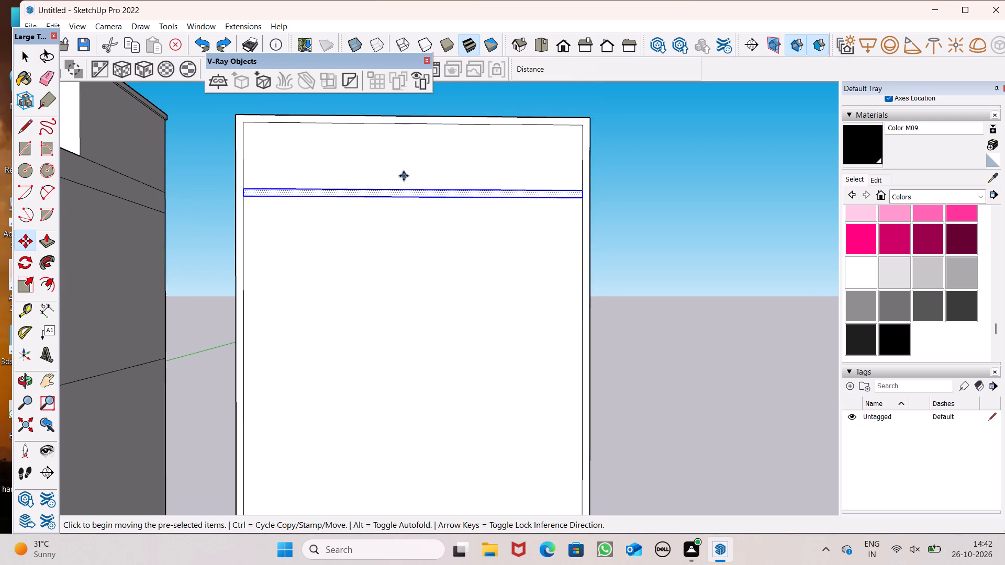
scroll(403, 176, "up", 2)
scroll(404, 175, "down", 1)
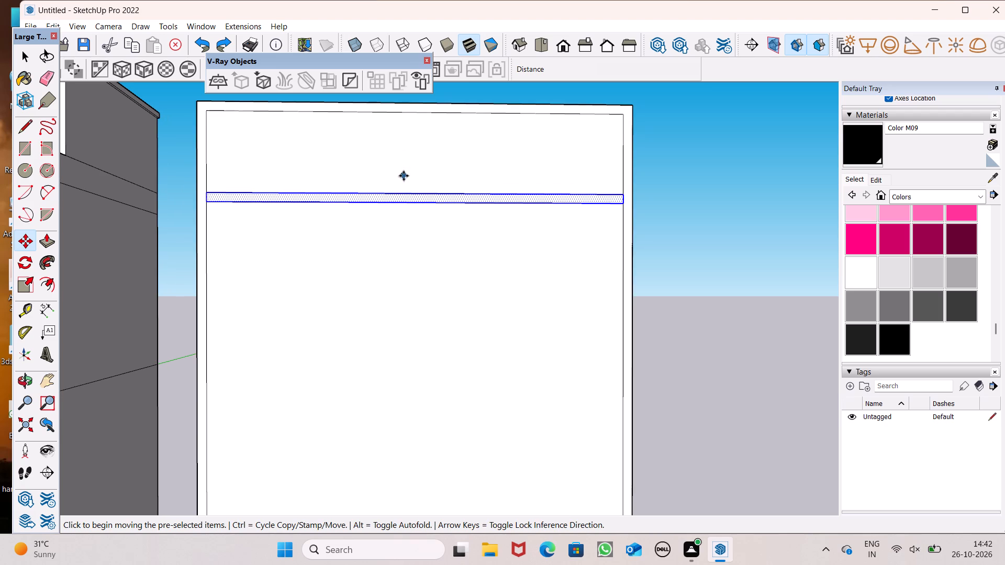
scroll(426, 129, "down", 6)
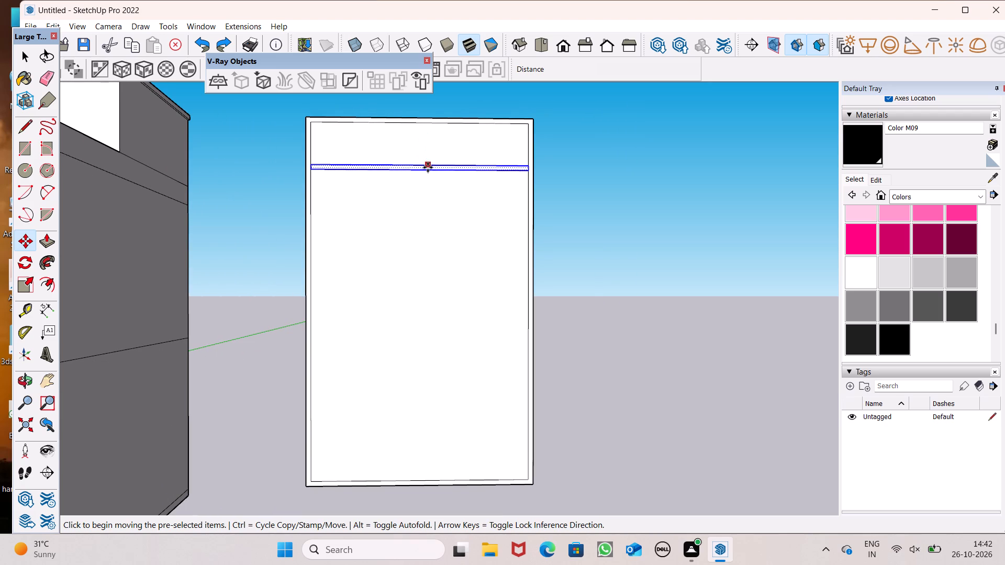
scroll(428, 167, "down", 2)
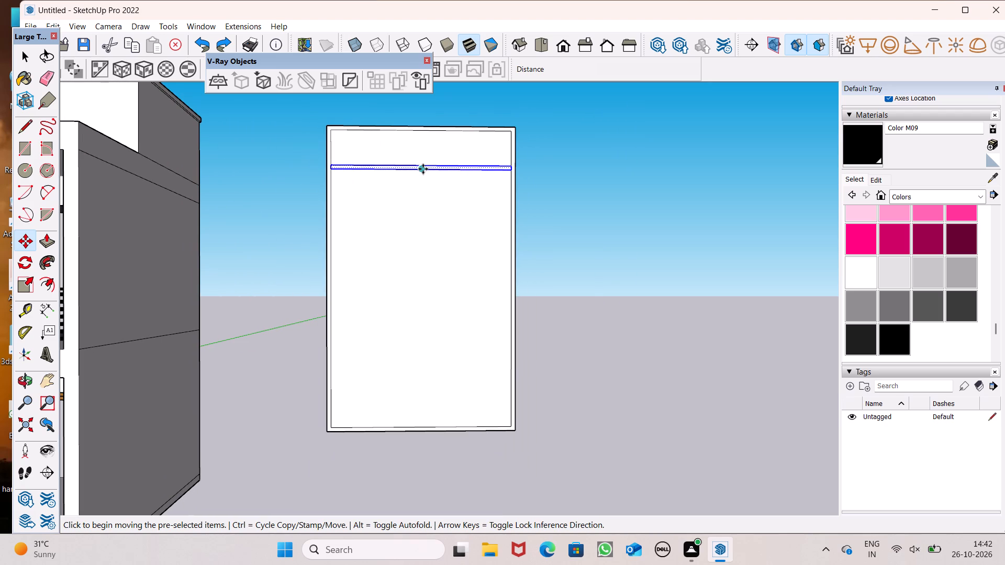
scroll(423, 169, "up", 1)
left_click_drag(423, 169, 423, 200)
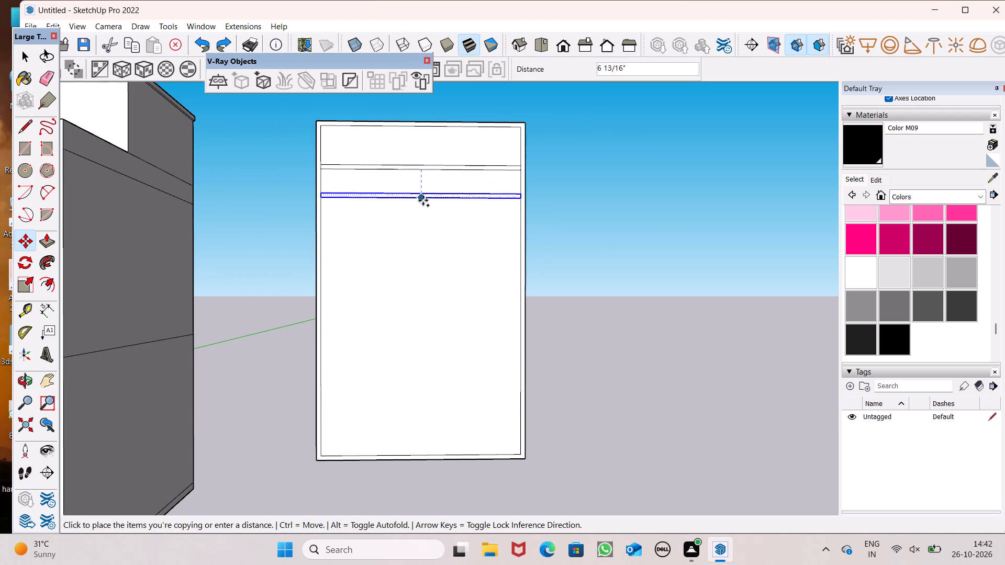
left_click_drag(423, 200, 419, 214)
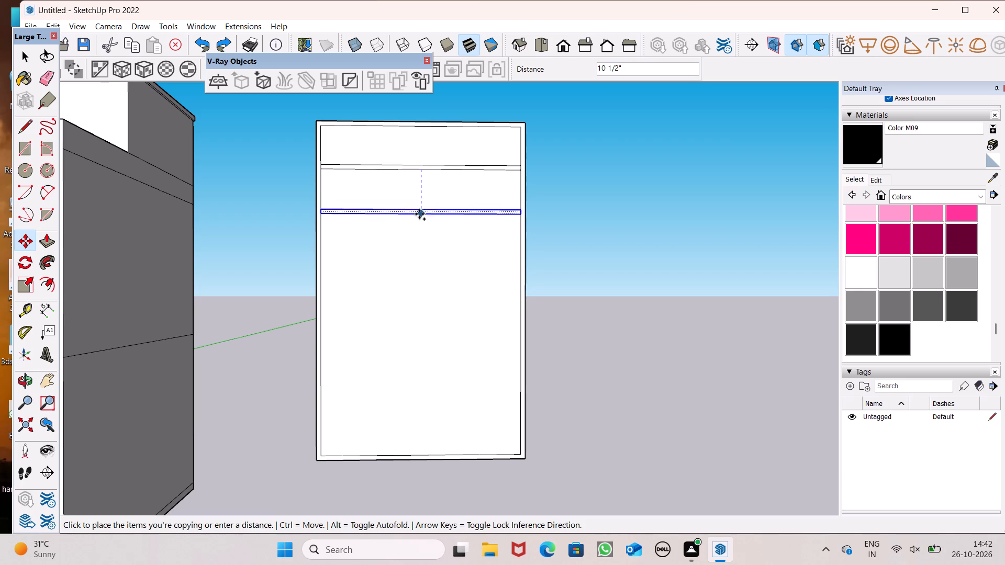
left_click_drag(419, 214, 420, 210)
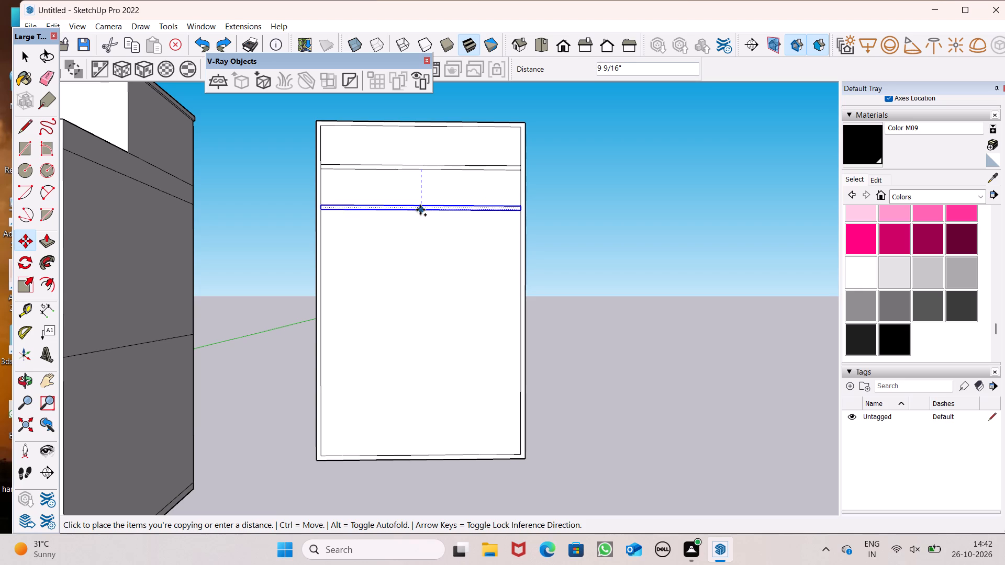
left_click_drag(420, 210, 420, 210)
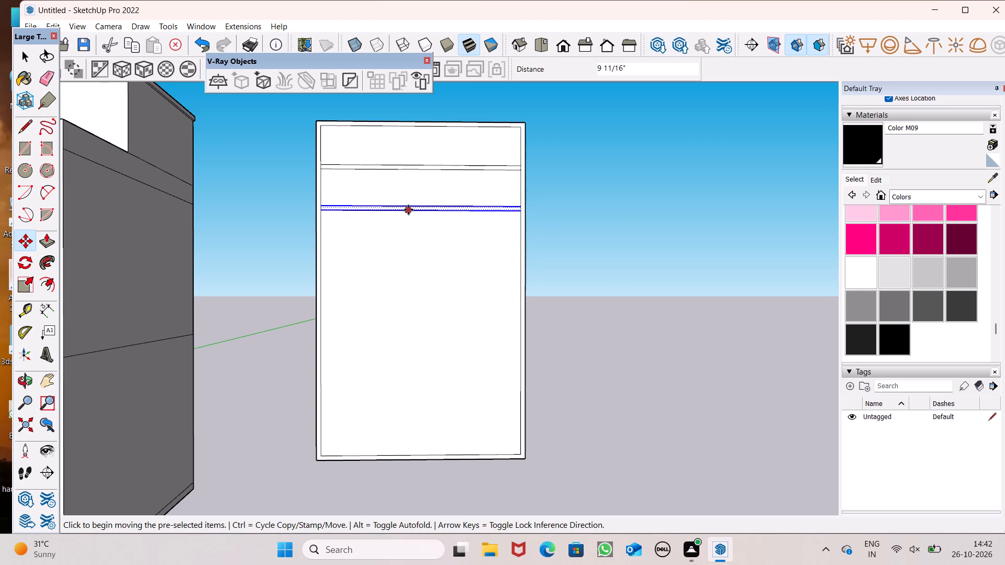
type("*6")
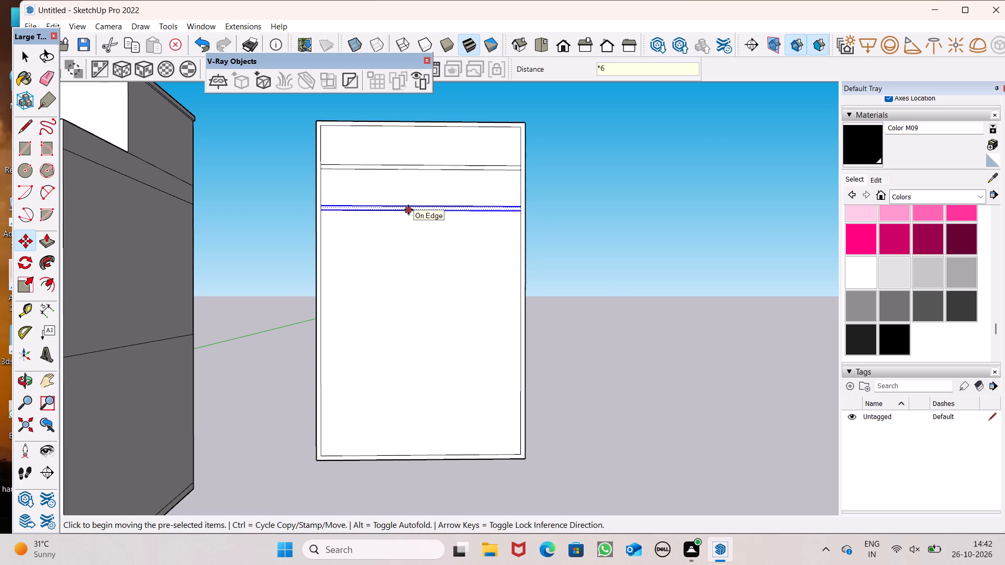
key("Return")
key("space")
Draw a vertical strip about 15/16" wide and 6' 5 15/16" high between the frame's inner top and bottom edges, left of centre.
scroll(398, 188, "down", 3)
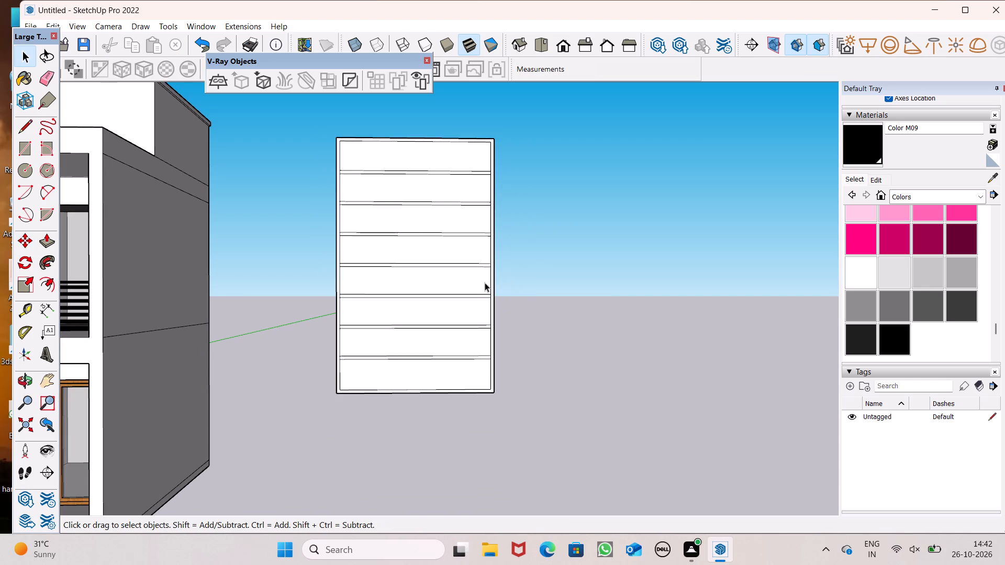
scroll(485, 282, "up", 2)
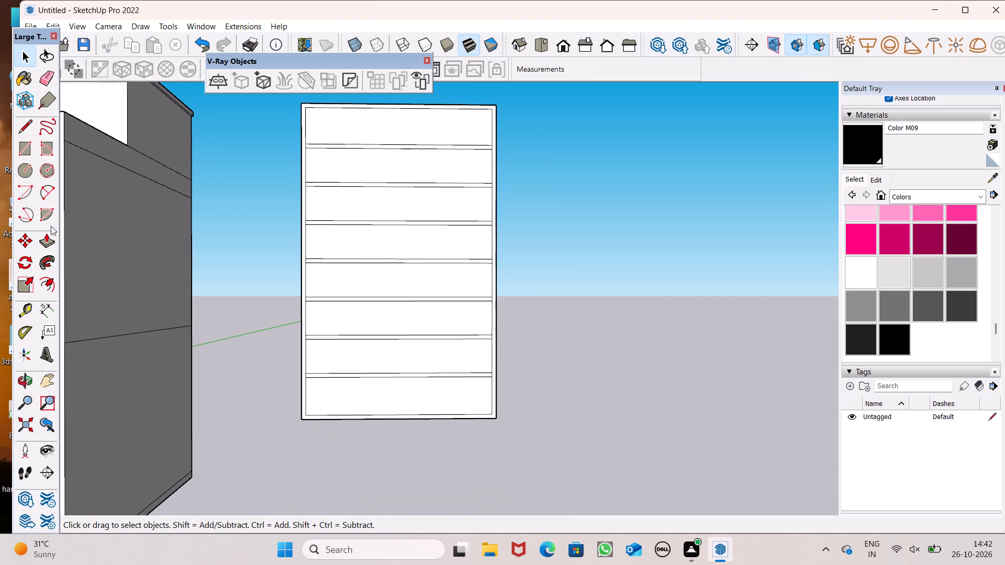
left_click(24, 150)
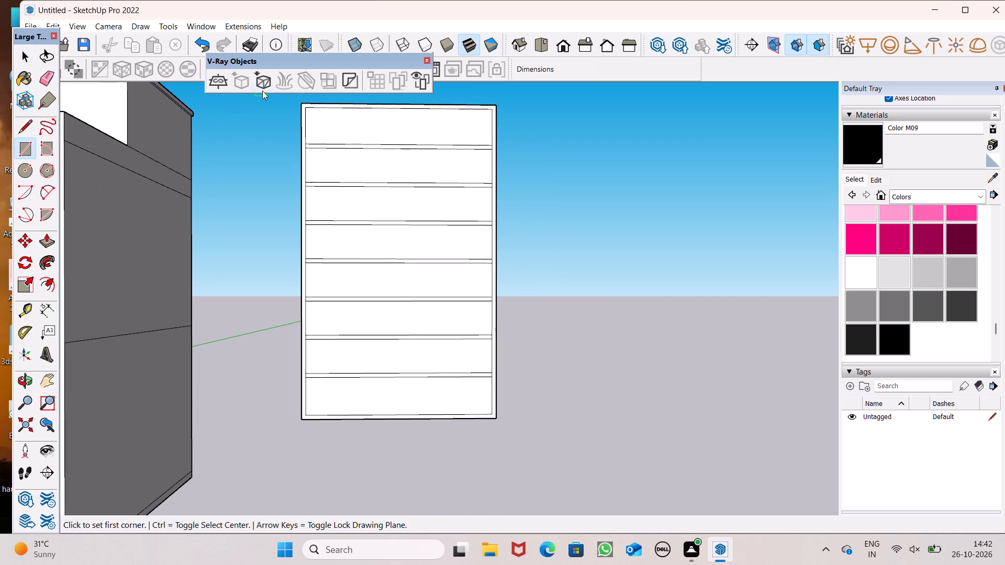
scroll(350, 107, "up", 6)
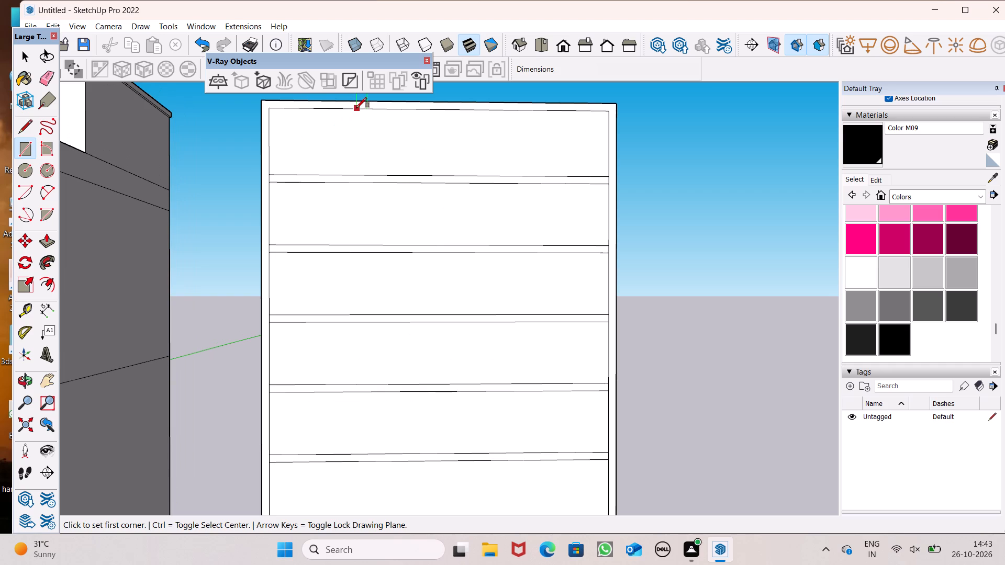
left_click(356, 108)
scroll(360, 142, "down", 6)
scroll(361, 200, "down", 4)
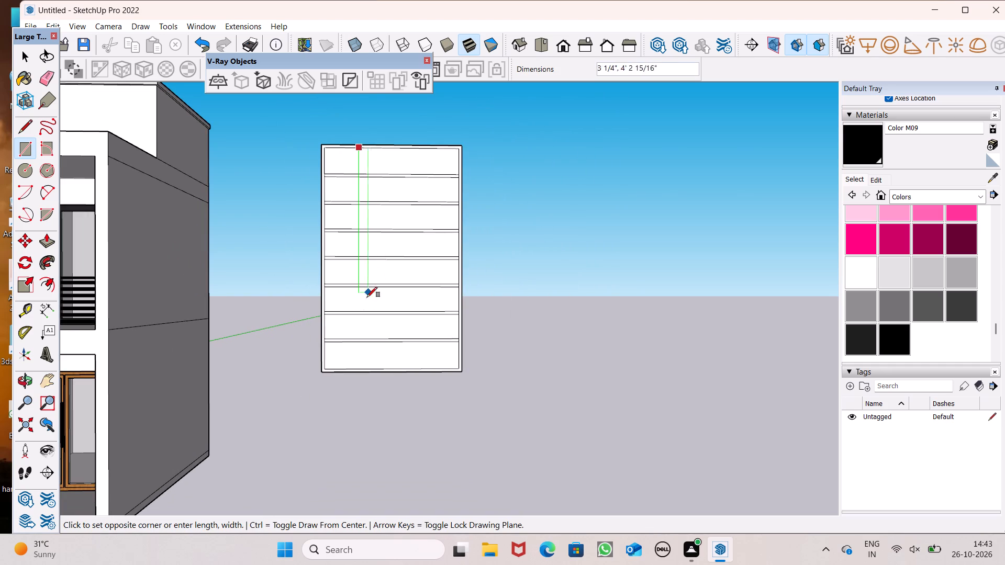
scroll(363, 364, "up", 5)
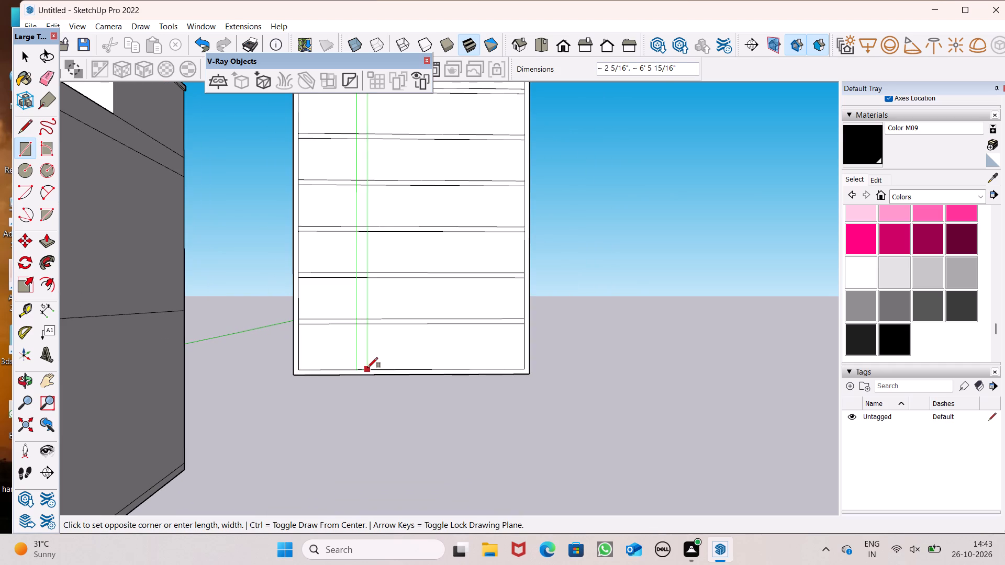
scroll(362, 369, "up", 7)
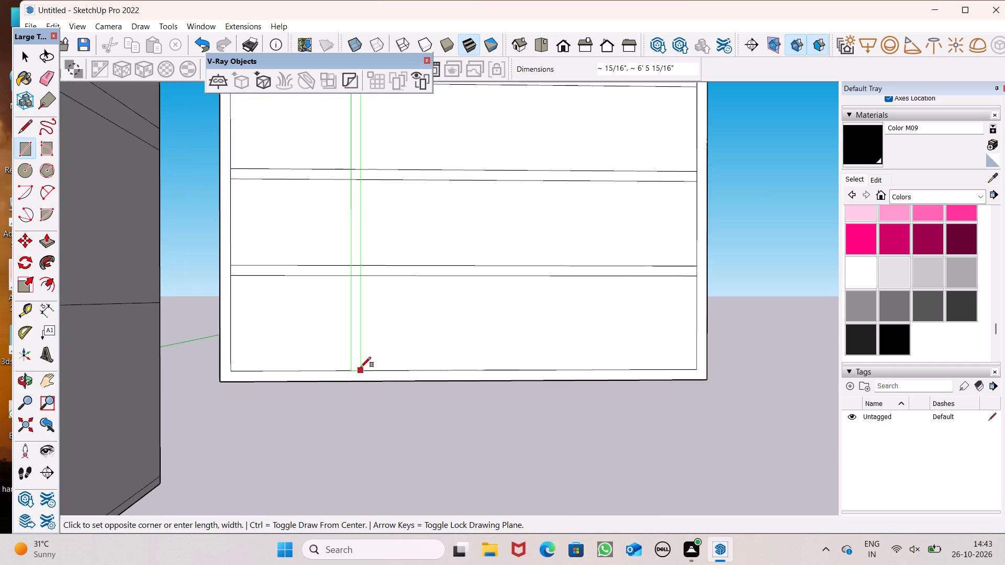
left_click(361, 367)
scroll(396, 372, "down", 8)
key("space")
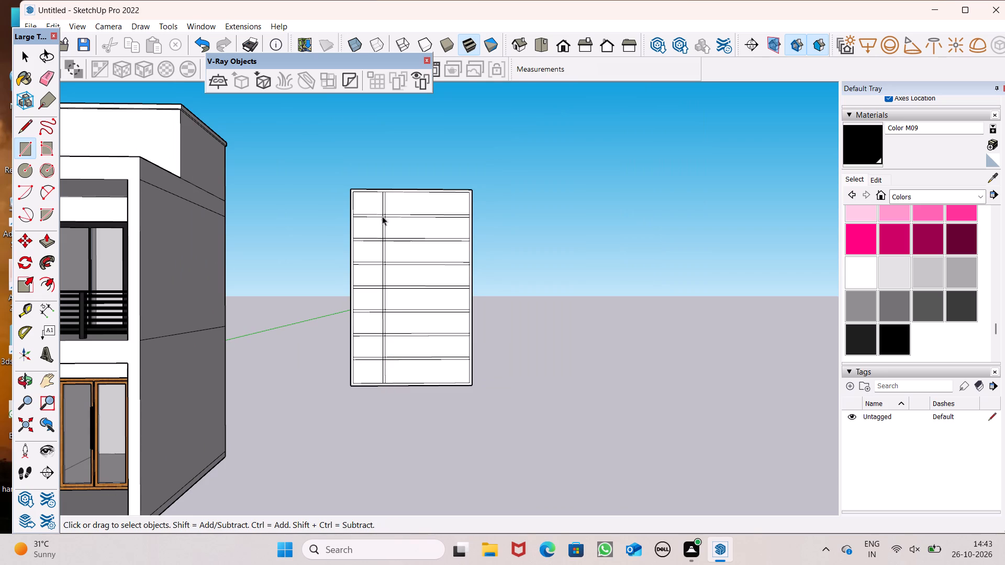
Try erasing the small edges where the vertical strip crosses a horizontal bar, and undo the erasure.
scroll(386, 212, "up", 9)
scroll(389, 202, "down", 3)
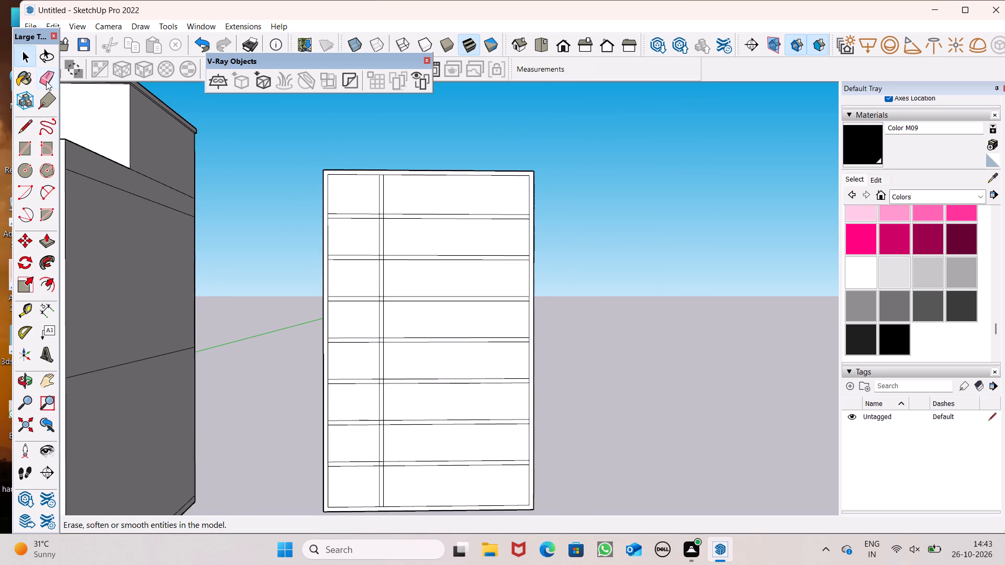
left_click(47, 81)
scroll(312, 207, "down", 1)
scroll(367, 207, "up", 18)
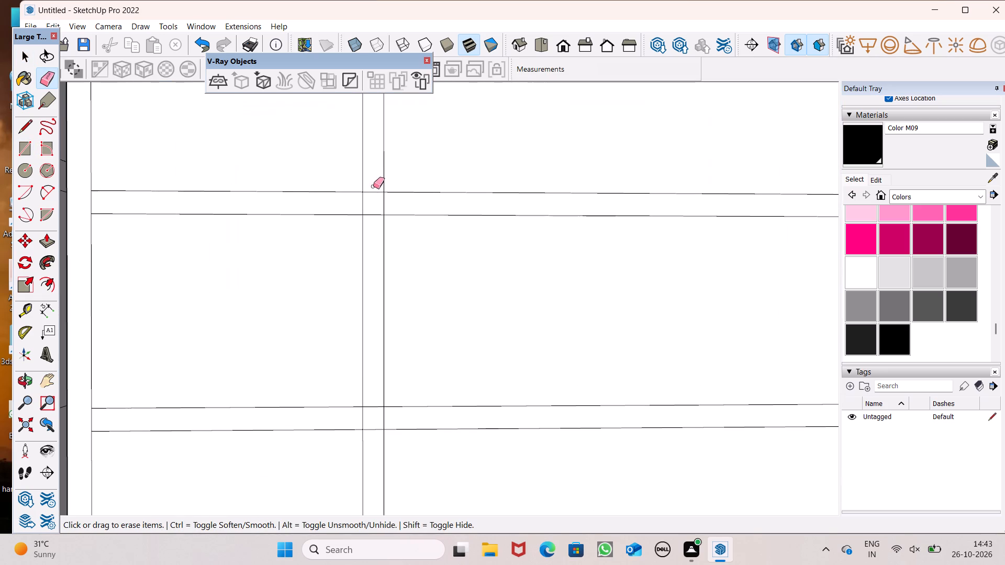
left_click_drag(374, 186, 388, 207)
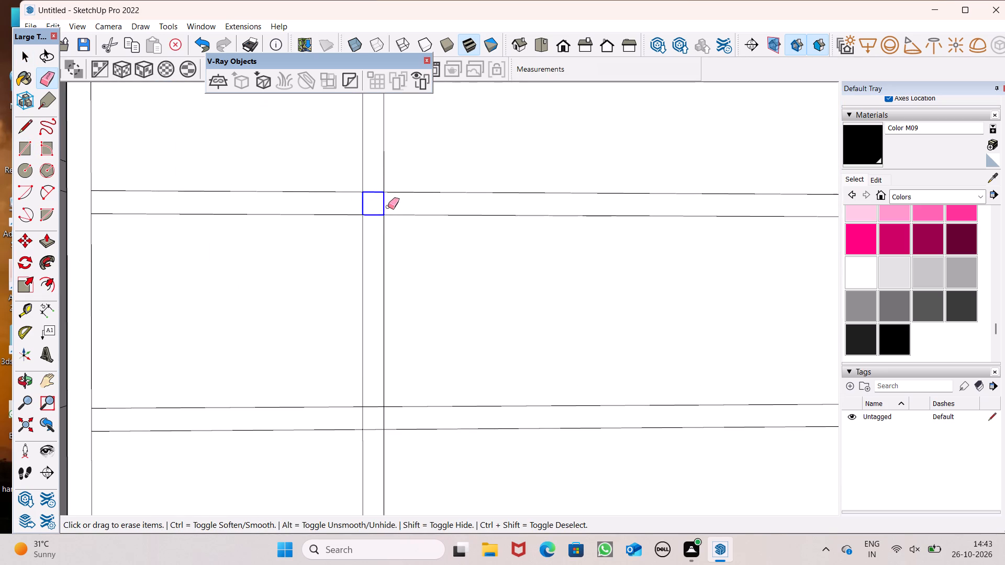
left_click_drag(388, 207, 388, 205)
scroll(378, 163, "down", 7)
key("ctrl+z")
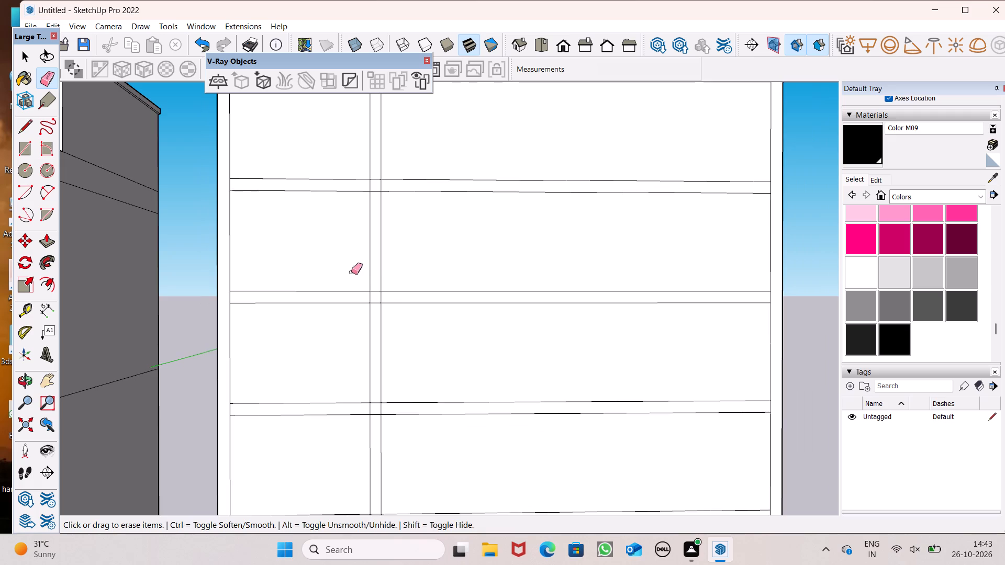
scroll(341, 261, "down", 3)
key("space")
Copy the full-height vertical strip, with all its segments and edges, about 10 7/8" to the right along the frame's top edge.
scroll(370, 178, "down", 9)
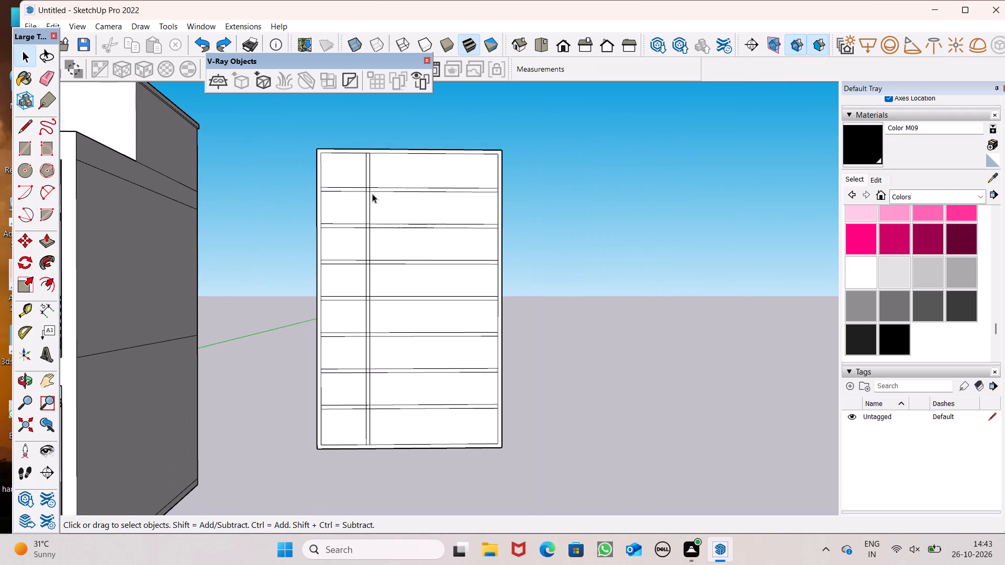
scroll(372, 194, "up", 4)
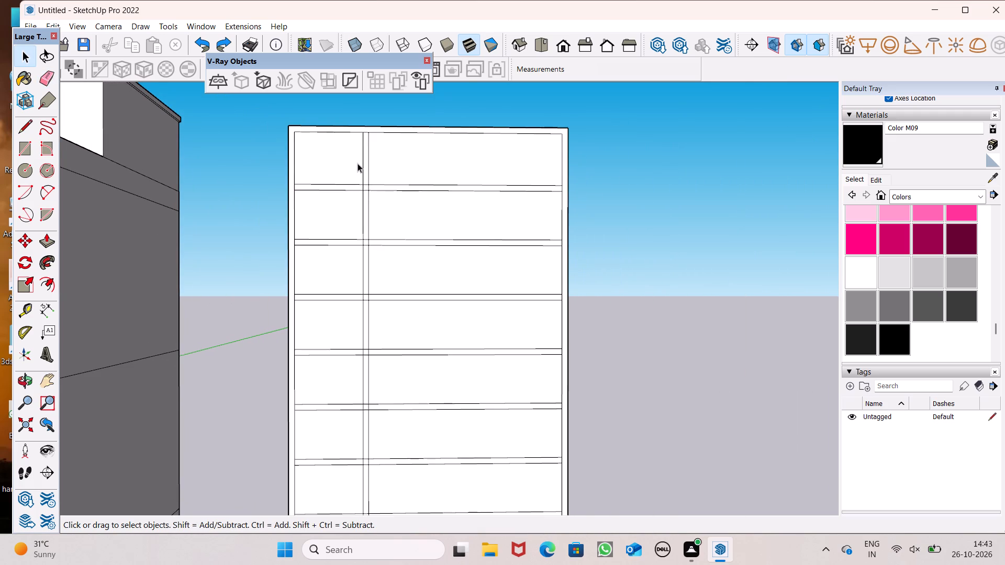
scroll(360, 164, "up", 4)
double_click(370, 164, "ctrl")
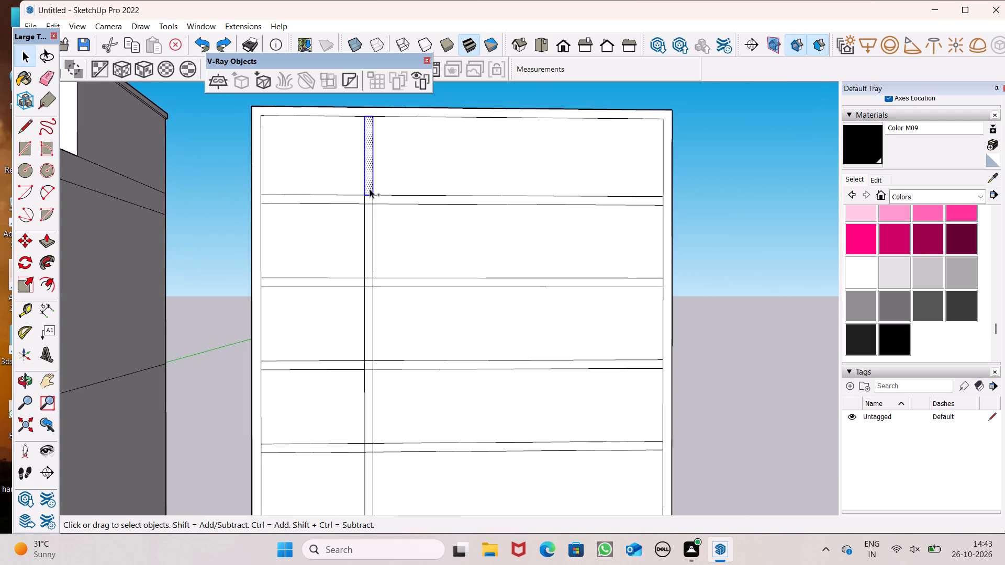
scroll(370, 192, "up", 4, "ctrl")
double_click(370, 205, "ctrl")
double_click(370, 233, "ctrl")
scroll(369, 203, "down", 4, "ctrl")
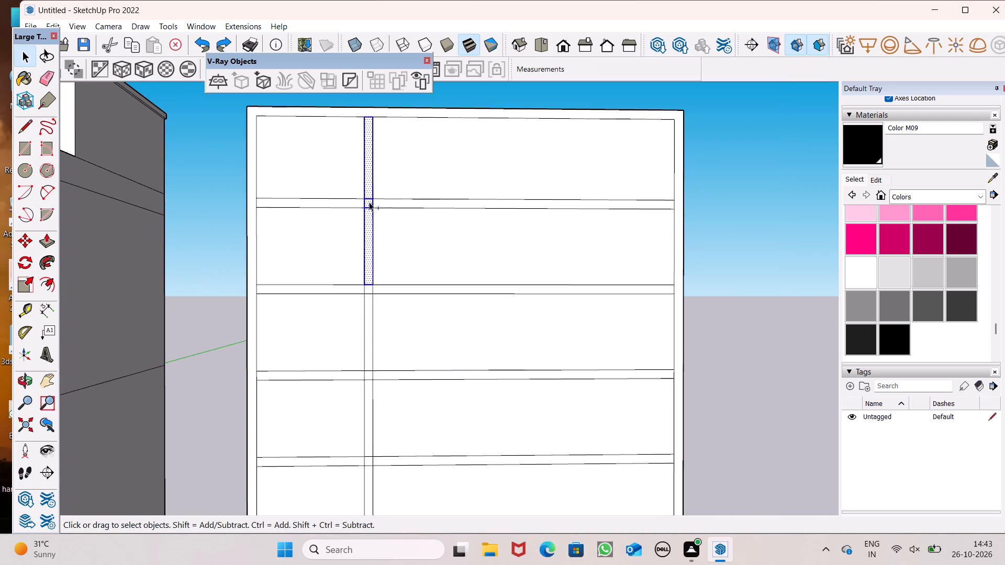
scroll(380, 259, "up", 4, "ctrl")
double_click(361, 302, "ctrl")
double_click(362, 319, "ctrl")
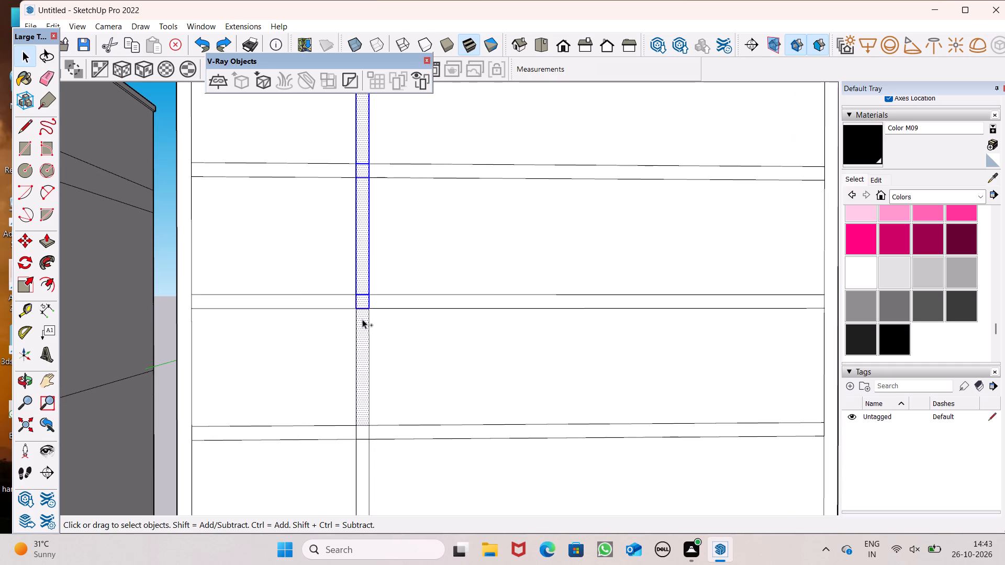
scroll(368, 250, "down", 6, "ctrl")
scroll(371, 367, "up", 4, "ctrl")
double_click(362, 348, "ctrl")
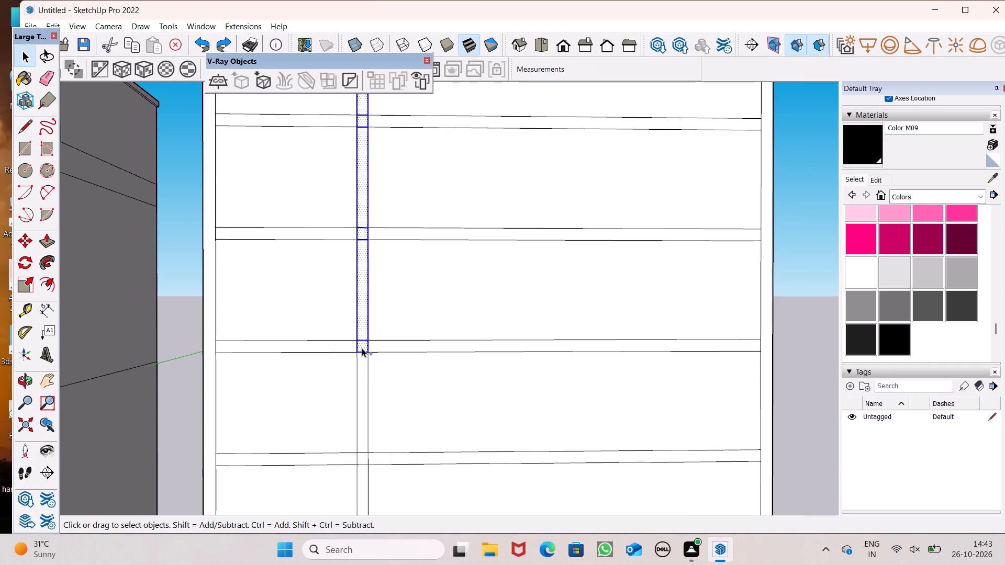
double_click(362, 363, "ctrl")
scroll(397, 242, "down", 5, "ctrl")
scroll(388, 398, "up", 5, "ctrl")
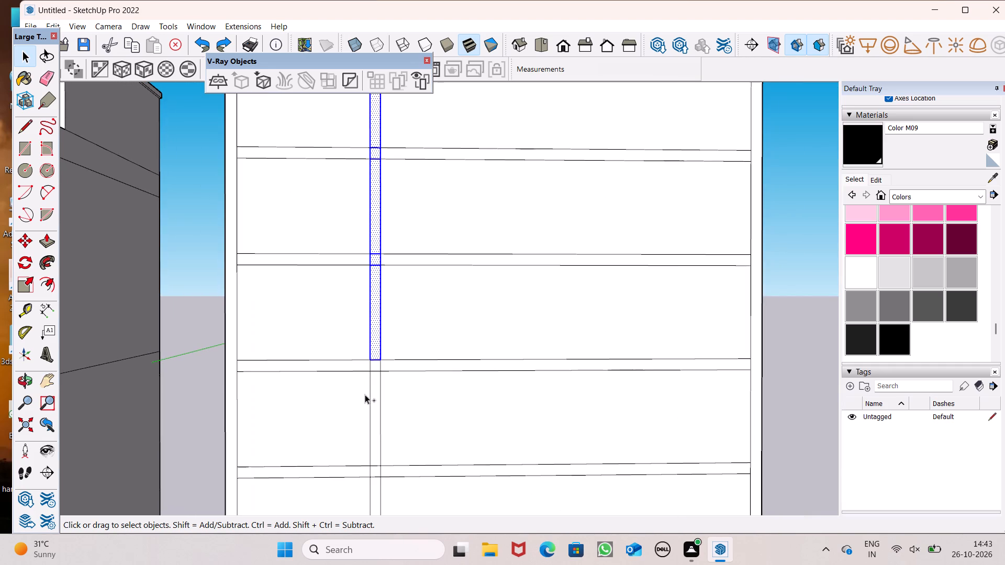
double_click(375, 364, "ctrl")
double_click(376, 378, "ctrl")
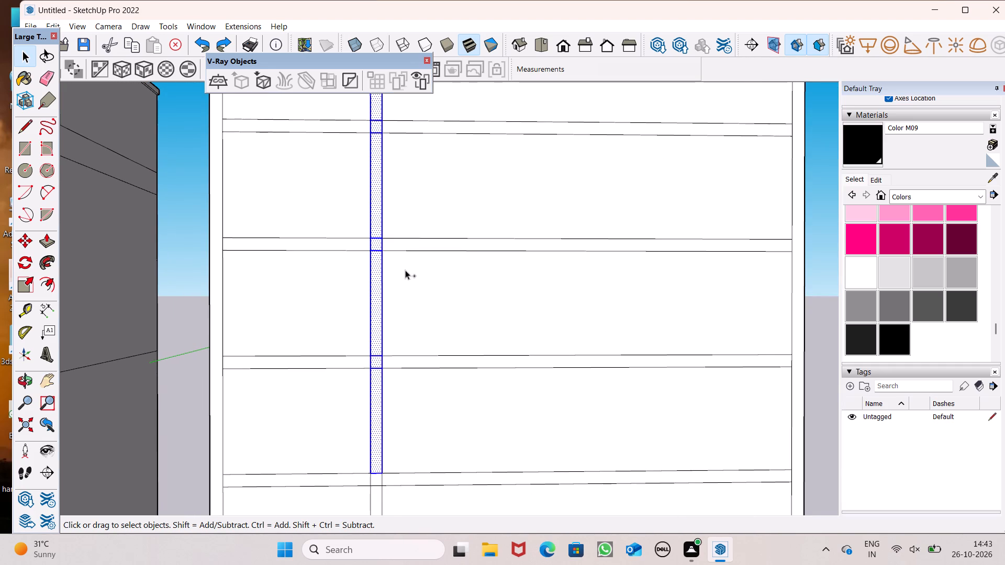
scroll(407, 267, "down", 6, "ctrl")
scroll(395, 412, "up", 5, "ctrl")
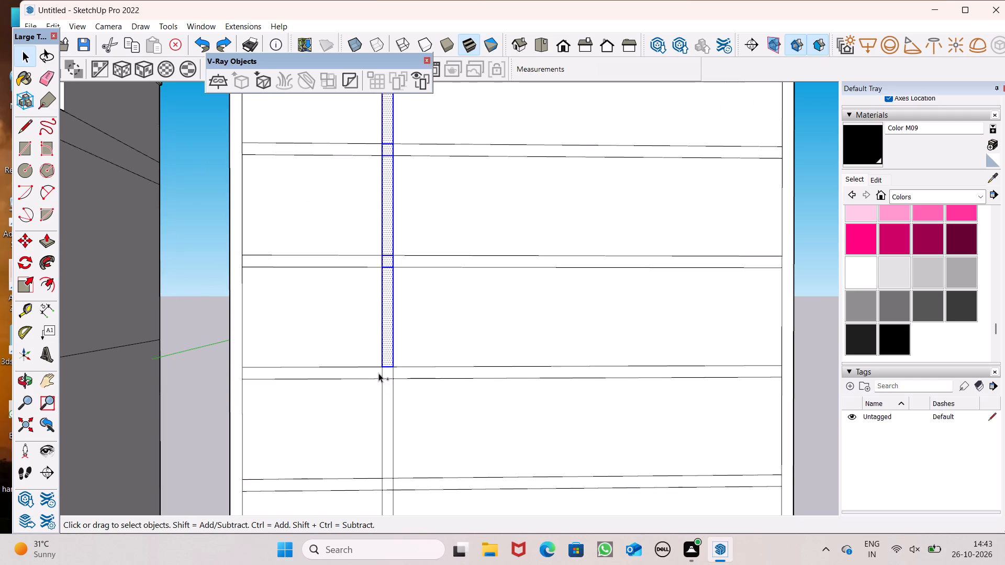
double_click(386, 368, "ctrl")
double_click(385, 389, "ctrl")
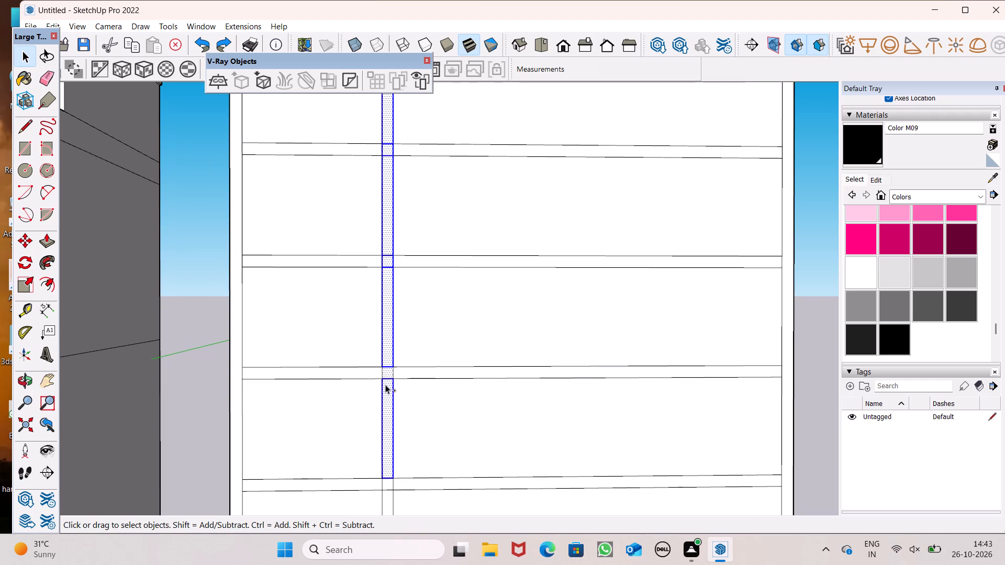
double_click(386, 377, "ctrl")
scroll(393, 301, "down", 11, "ctrl")
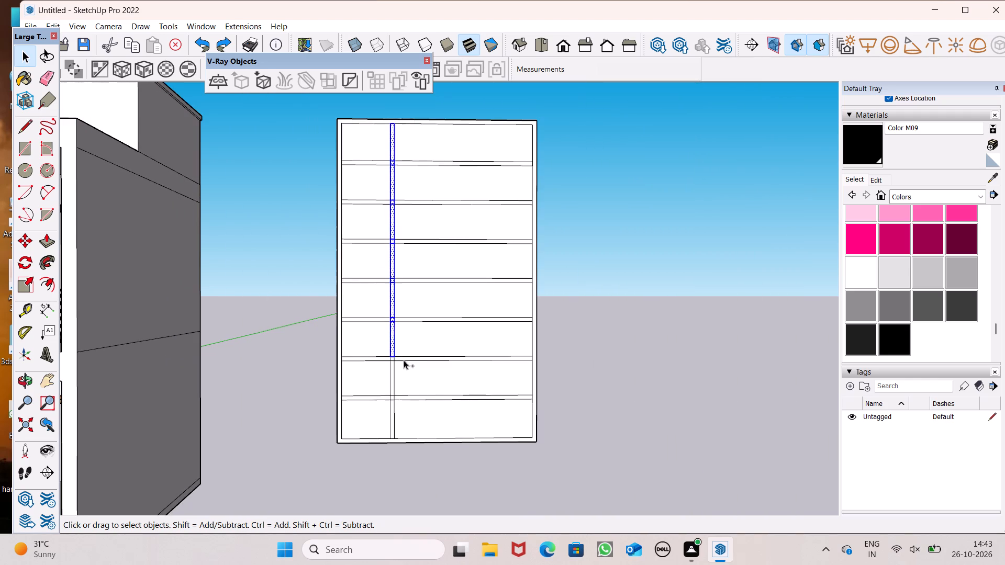
scroll(395, 370, "up", 5, "ctrl")
scroll(395, 370, "down", 1, "ctrl")
scroll(388, 364, "up", 8, "ctrl")
double_click(396, 341, "ctrl")
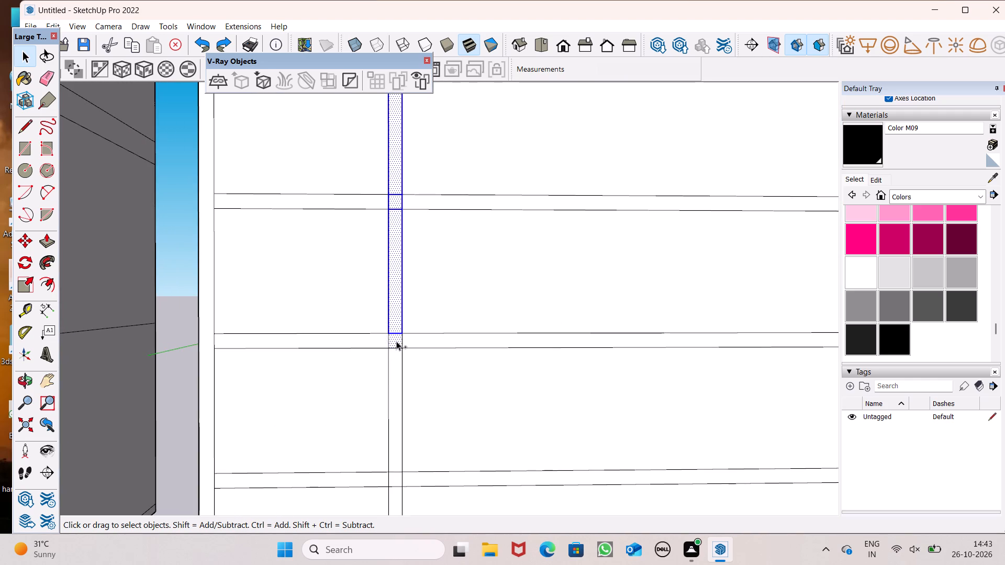
double_click(397, 360, "ctrl")
scroll(423, 285, "down", 11, "ctrl")
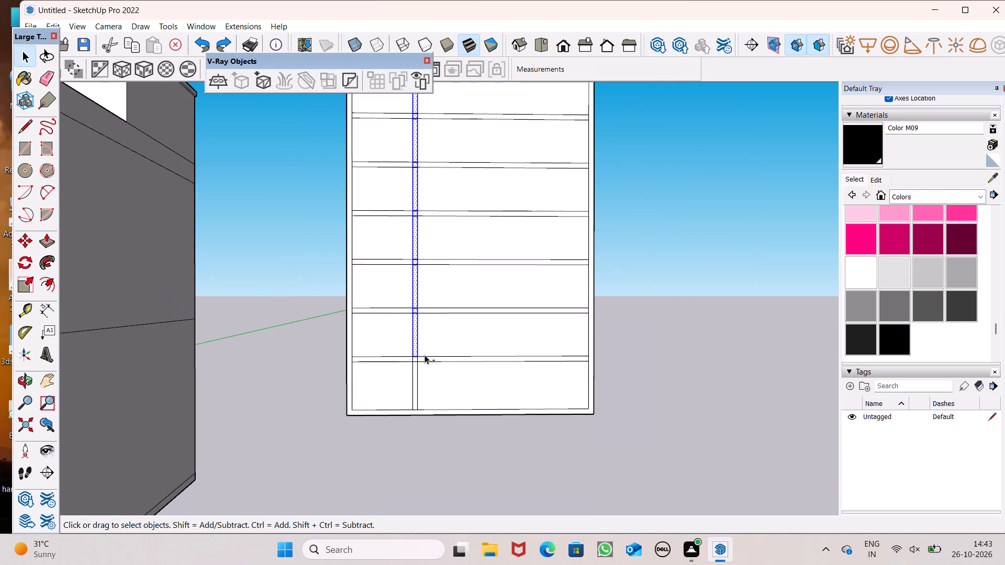
scroll(418, 386, "up", 12, "ctrl")
double_click(411, 333, "ctrl")
double_click(410, 356, "ctrl")
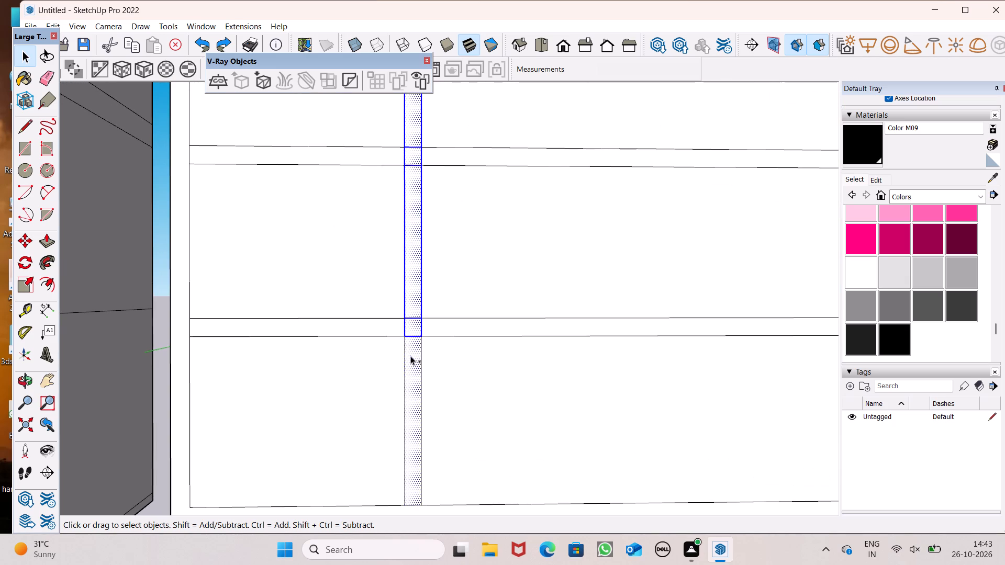
scroll(408, 347, "down", 20, "ctrl")
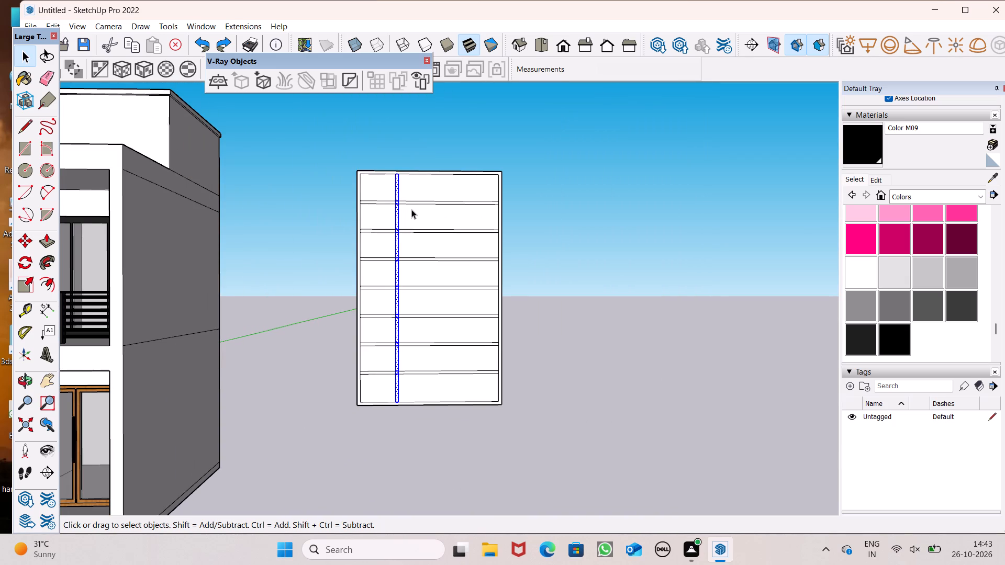
key("m")
key("Return")
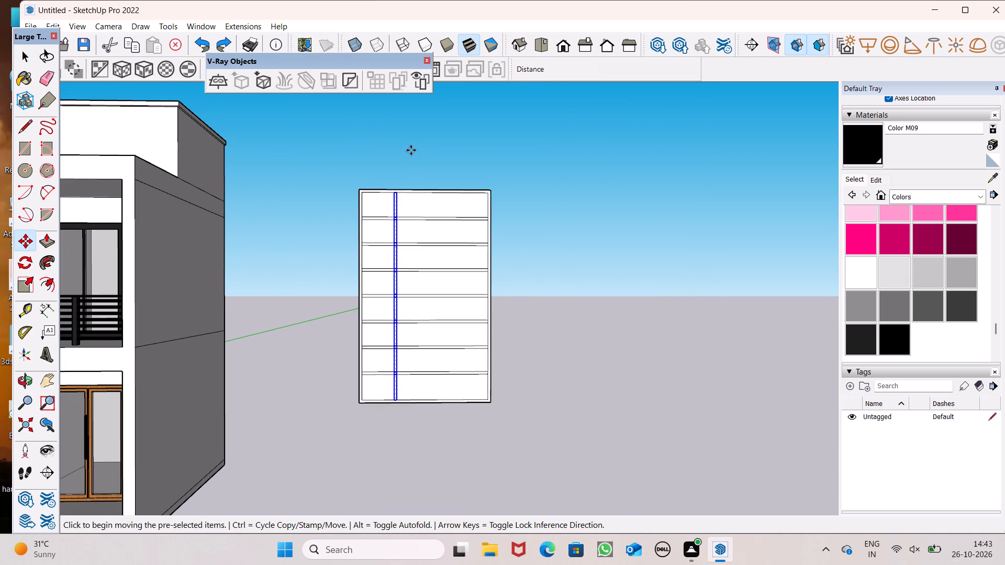
scroll(417, 159, "up", 3)
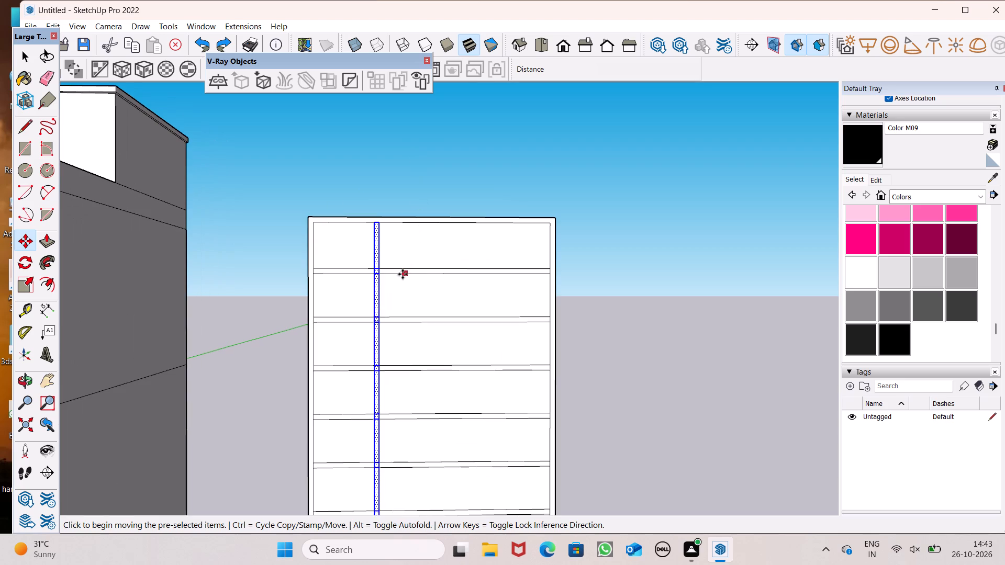
left_click_drag(378, 224, 411, 228)
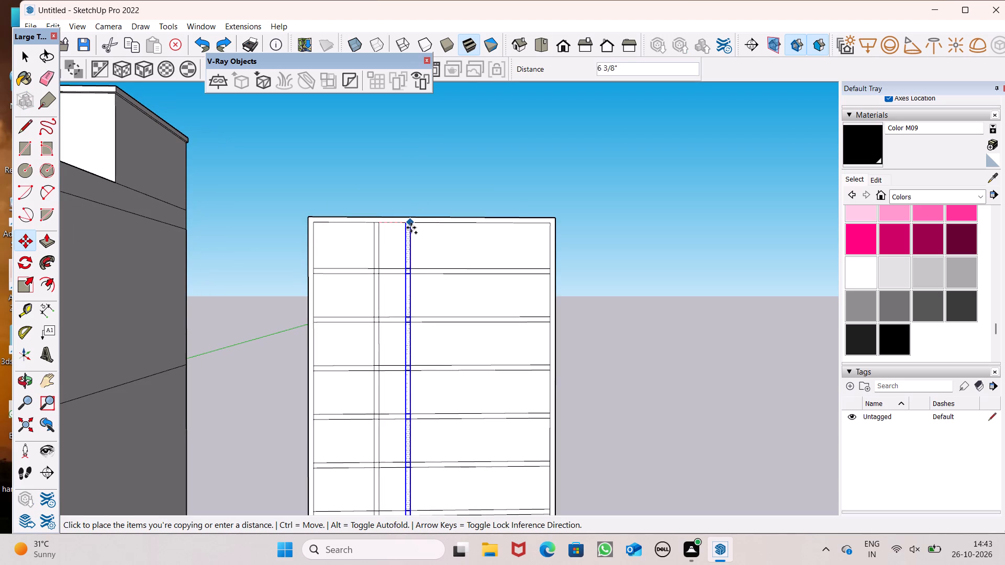
left_click_drag(411, 228, 434, 229)
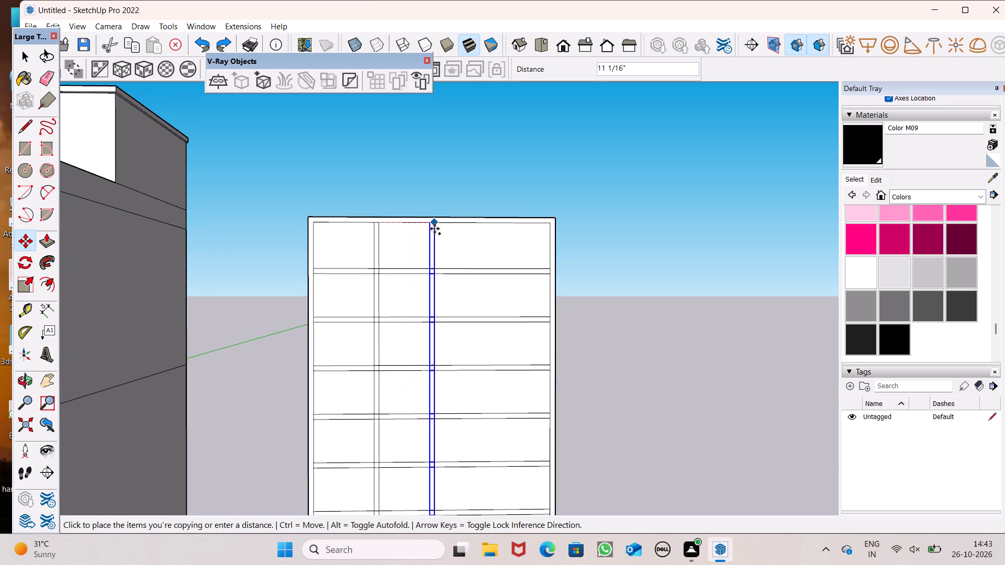
left_click_drag(434, 229, 390, 223)
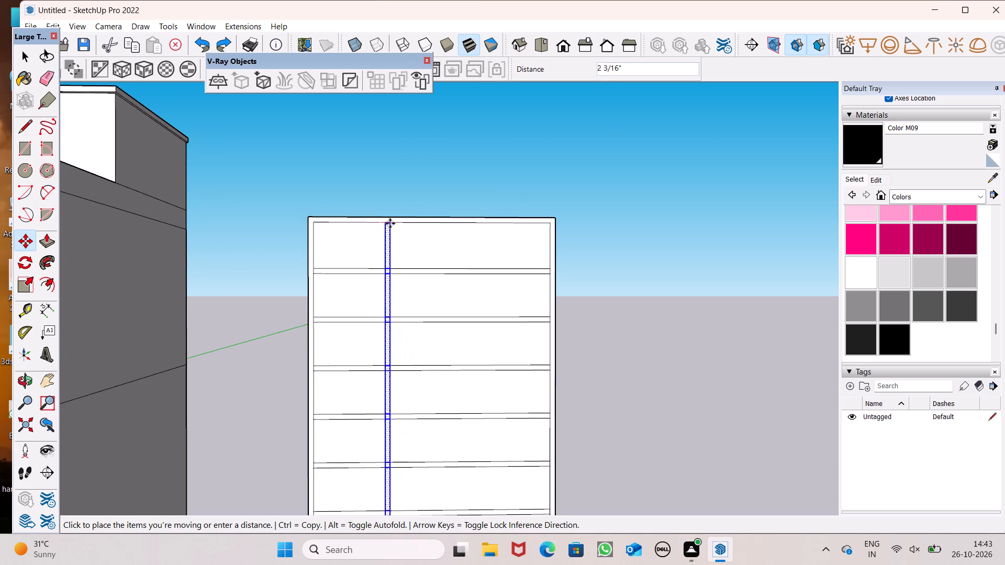
left_click_drag(390, 223, 380, 225)
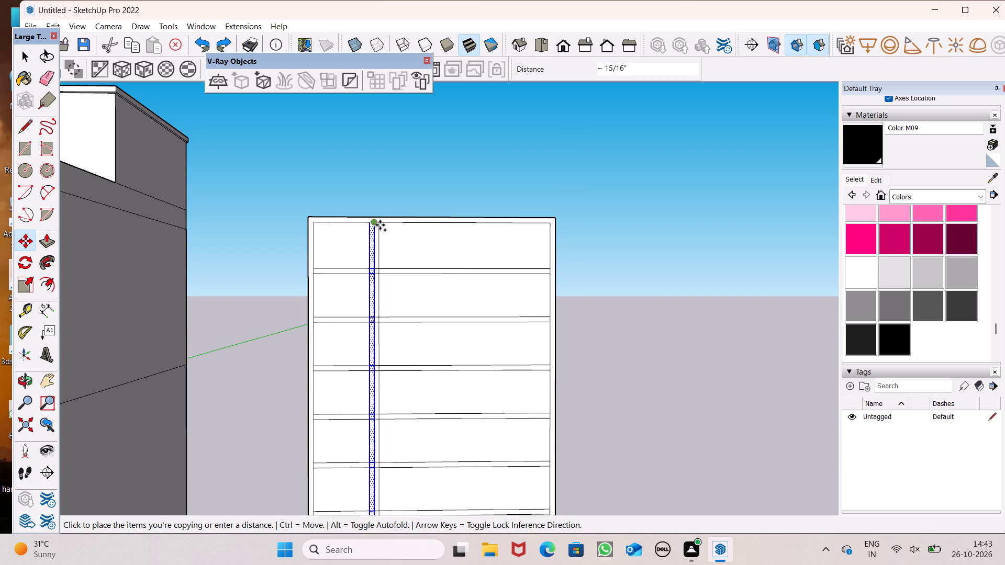
left_click_drag(380, 225, 432, 227)
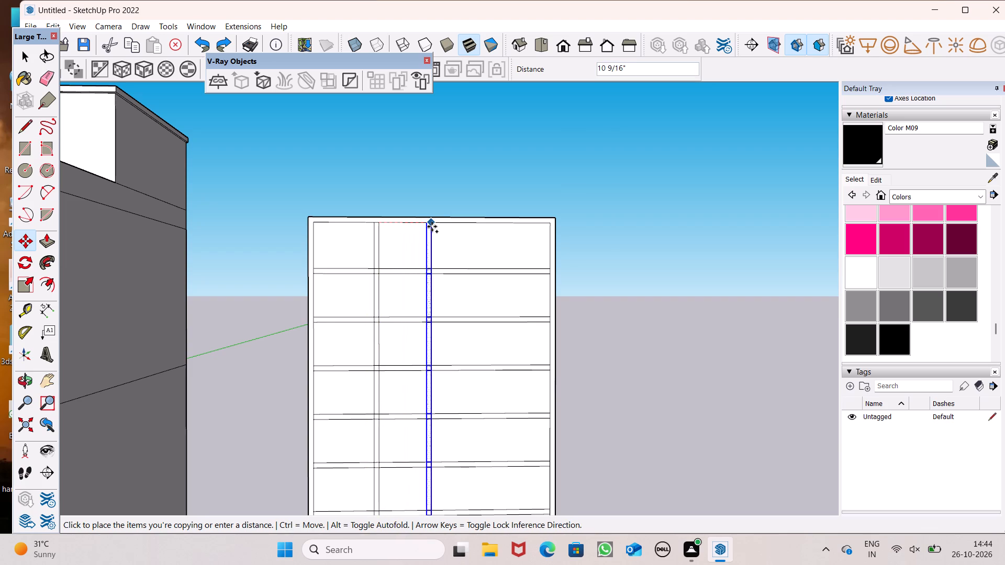
left_click_drag(432, 227, 433, 225)
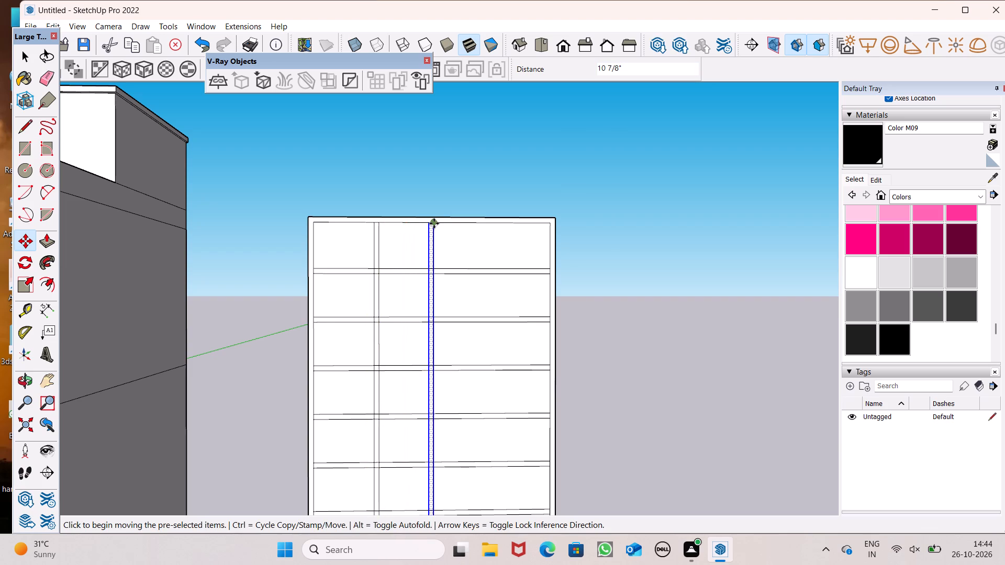
Copy the middle vertical strip to the right once more, making a third strip that divides the panel into four columns.
left_click_drag(434, 223, 487, 223)
key("space")
left_click(457, 180)
scroll(435, 171, "down", 4)
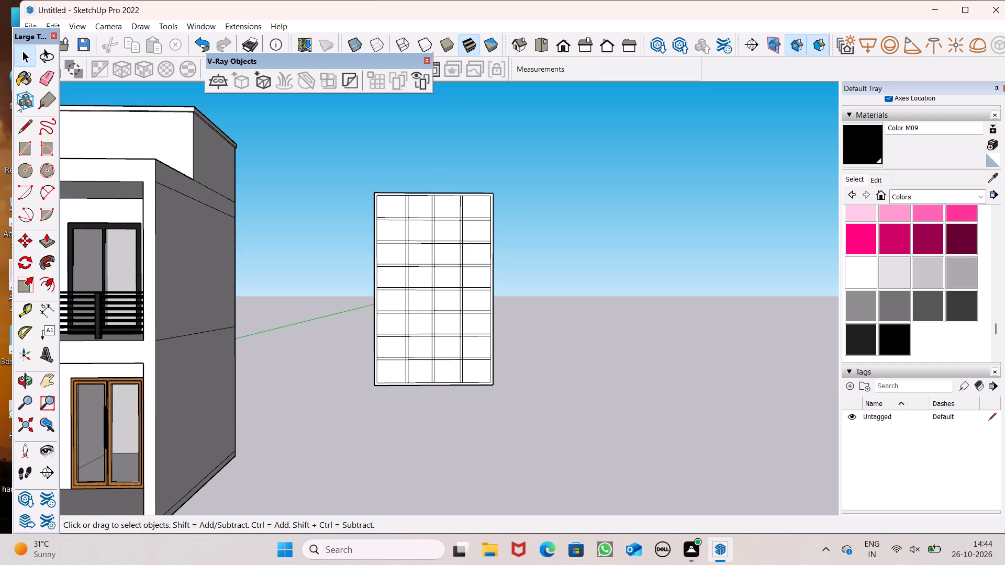
Erase the four short edges where the leftmost vertical strip crosses the topmost horizontal bar.
left_click(45, 80)
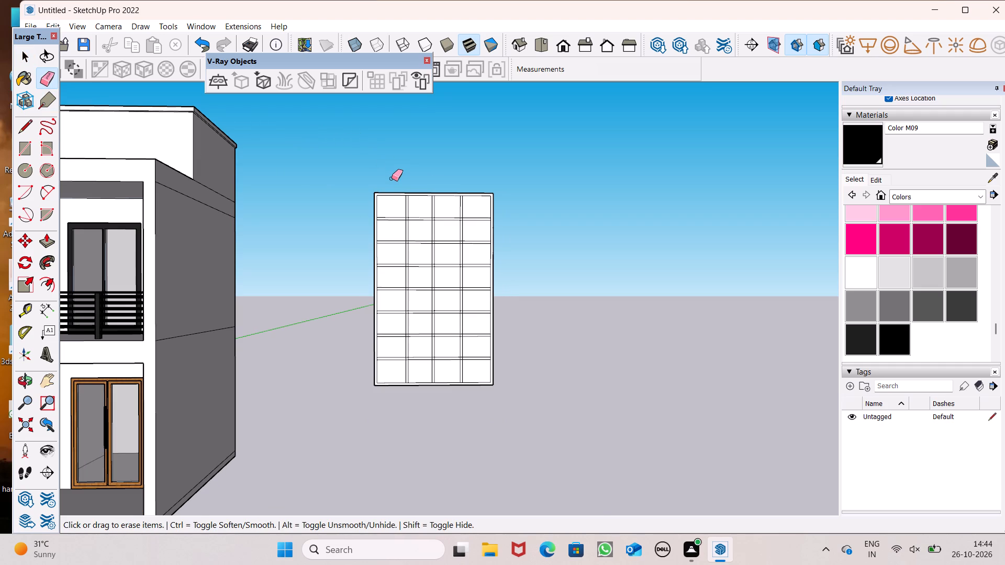
scroll(393, 178, "up", 6)
scroll(405, 242, "up", 14)
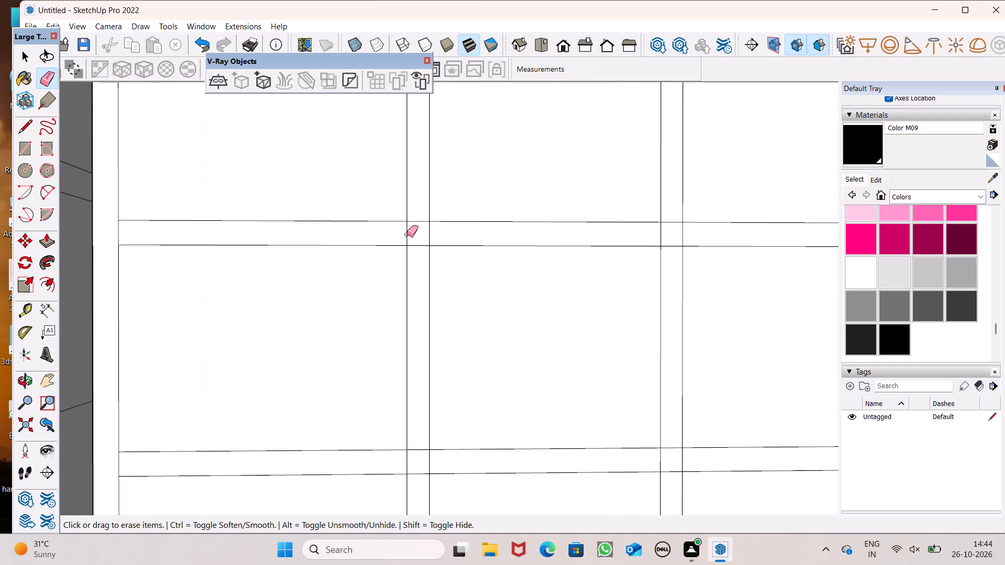
left_click_drag(407, 234, 422, 229)
left_click_drag(421, 215, 417, 252)
scroll(377, 235, "down", 2)
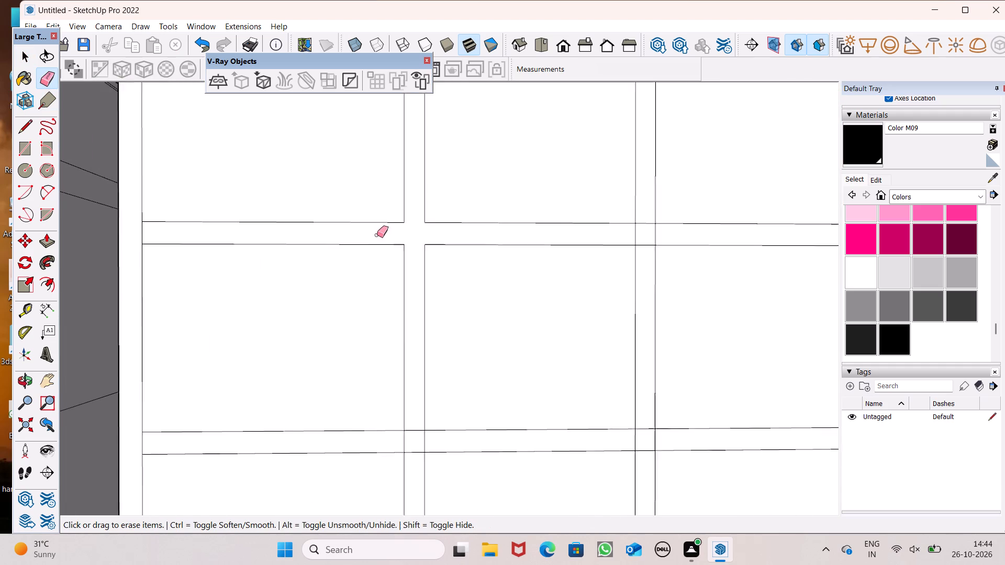
Erase the four short edges where the middle vertical strip crosses the topmost horizontal bar, undoing any stray erasure.
scroll(377, 235, "down", 4)
scroll(541, 227, "up", 5)
left_click(557, 222)
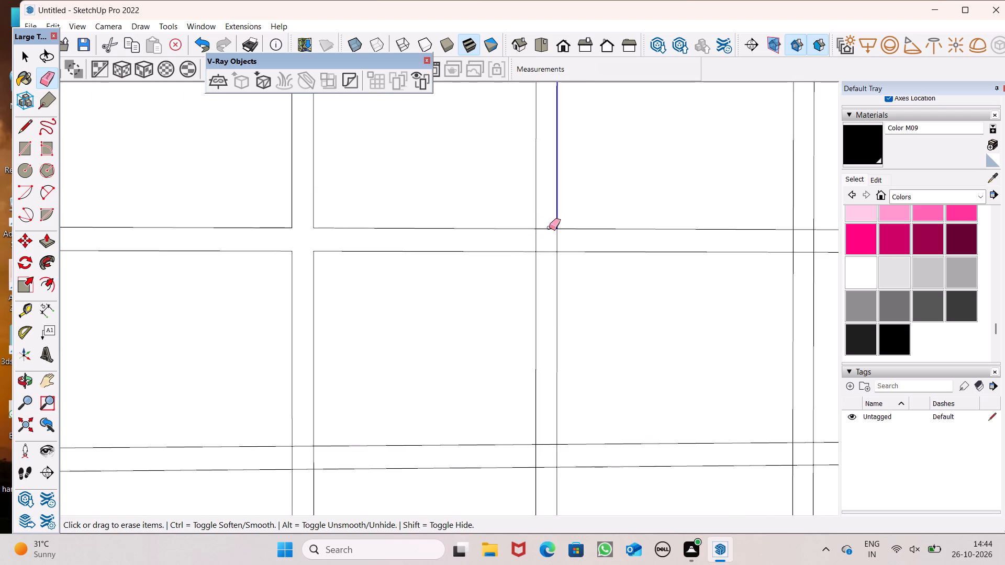
key("ctrl+z")
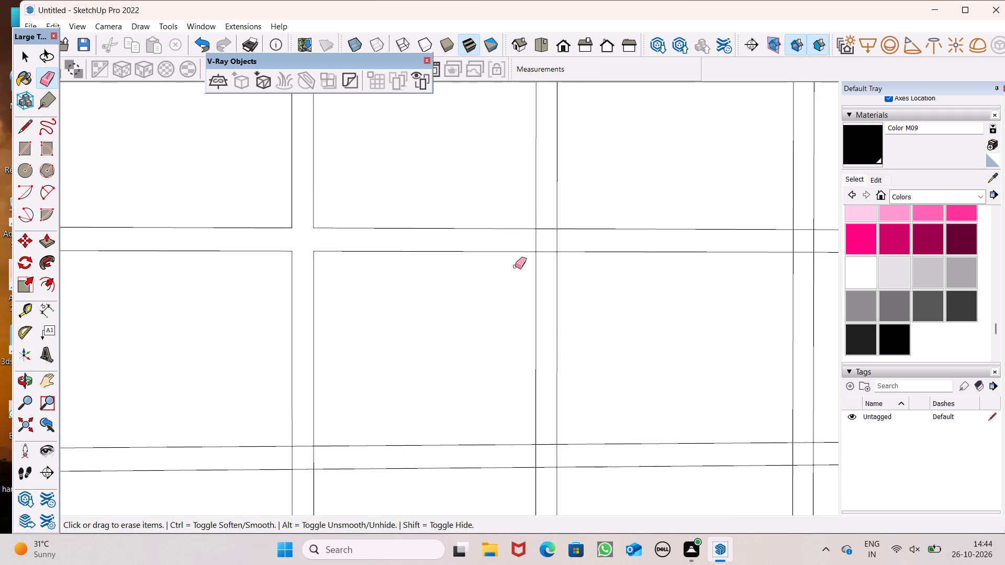
scroll(549, 236, "up", 6)
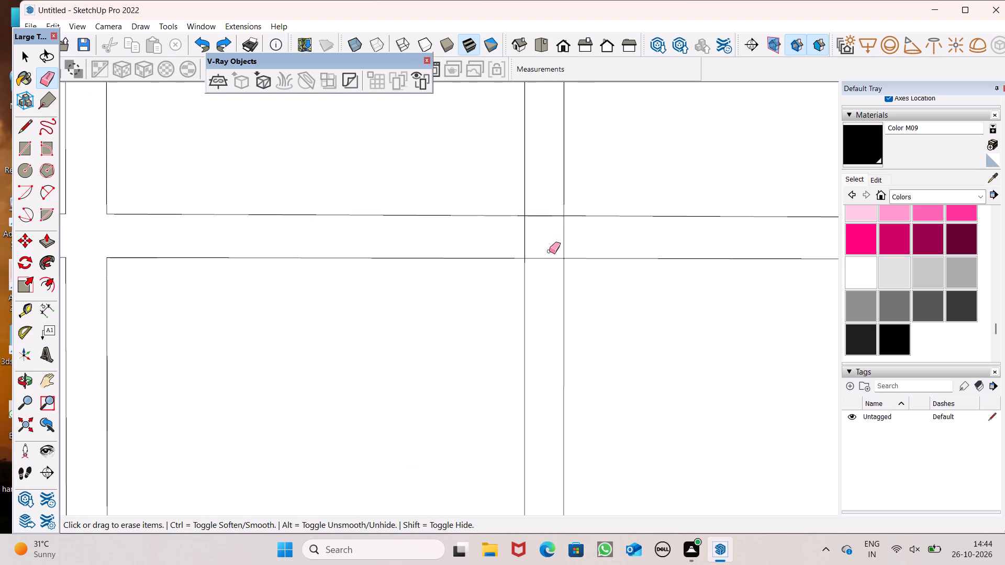
left_click_drag(544, 218, 517, 242)
left_click_drag(549, 211, 539, 236)
left_click(535, 257)
scroll(363, 235, "down", 8)
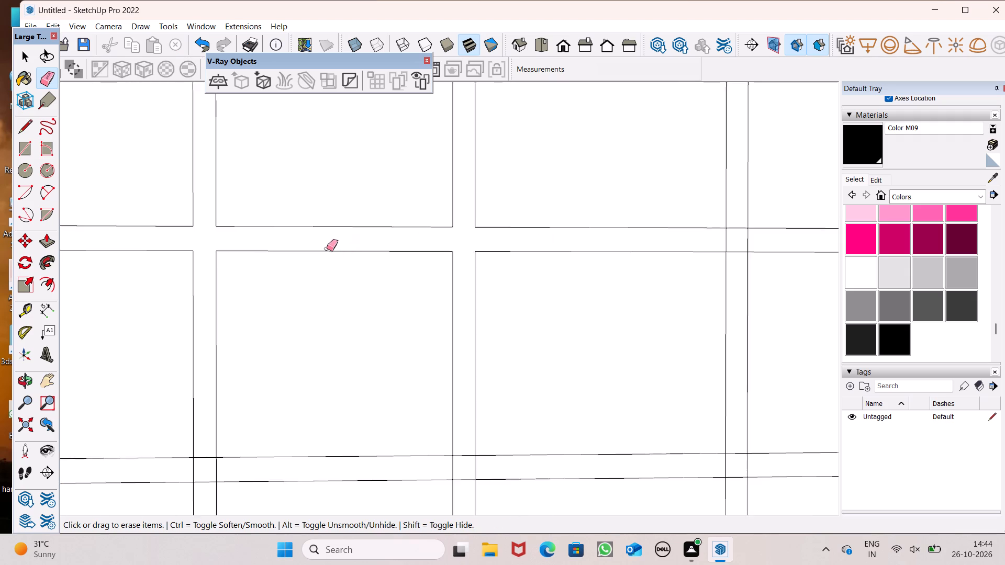
Erase the short edges where the rightmost vertical strip crosses the topmost bar, plus the edge closing the bar's right end.
scroll(327, 248, "down", 5)
scroll(523, 248, "up", 9)
scroll(566, 242, "up", 5)
left_click_drag(562, 241, 488, 248)
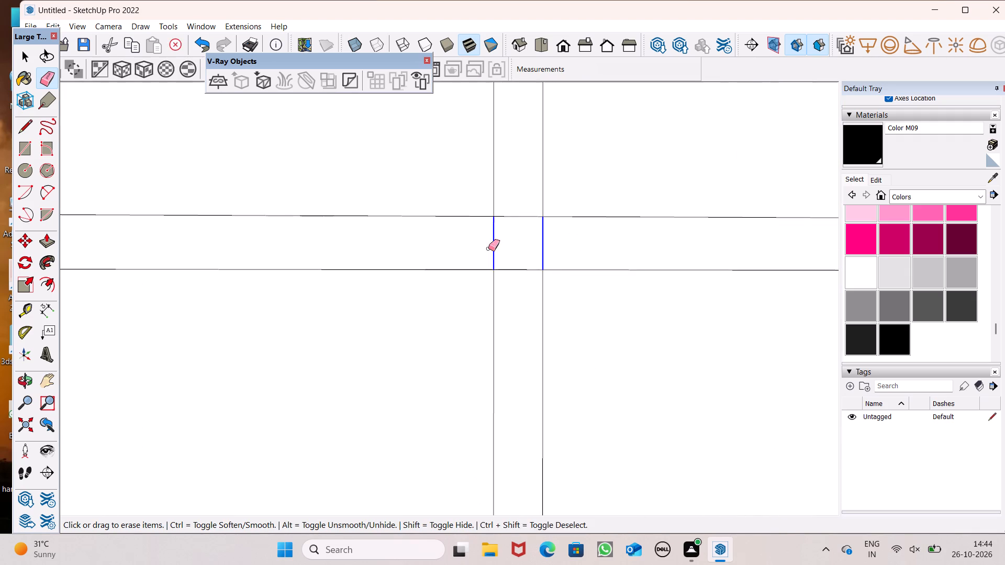
left_click_drag(488, 248, 485, 245)
left_click_drag(509, 211, 512, 242)
left_click_drag(510, 280, 510, 256)
scroll(461, 239, "down", 6)
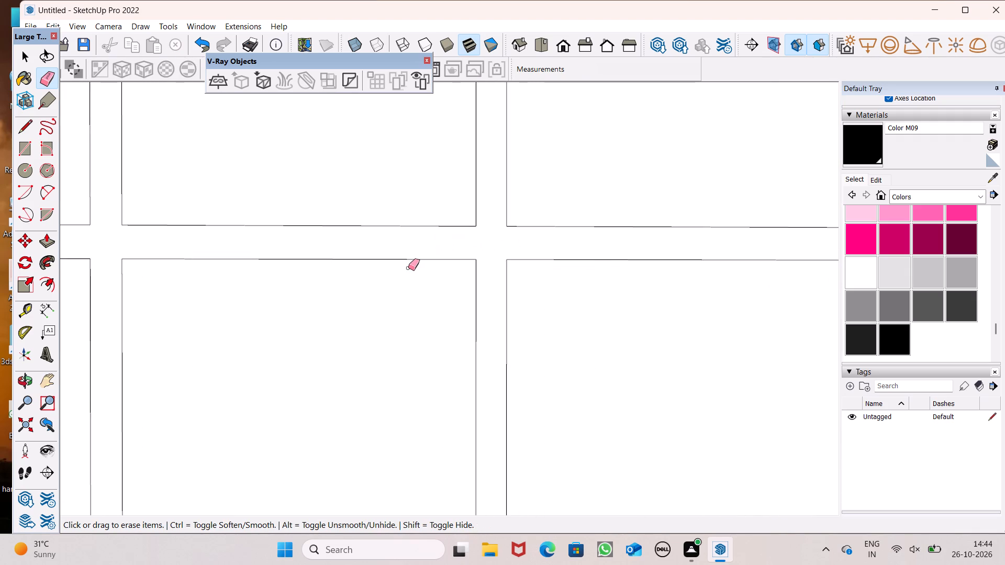
scroll(407, 270, "down", 5)
left_click_drag(679, 256, 673, 254)
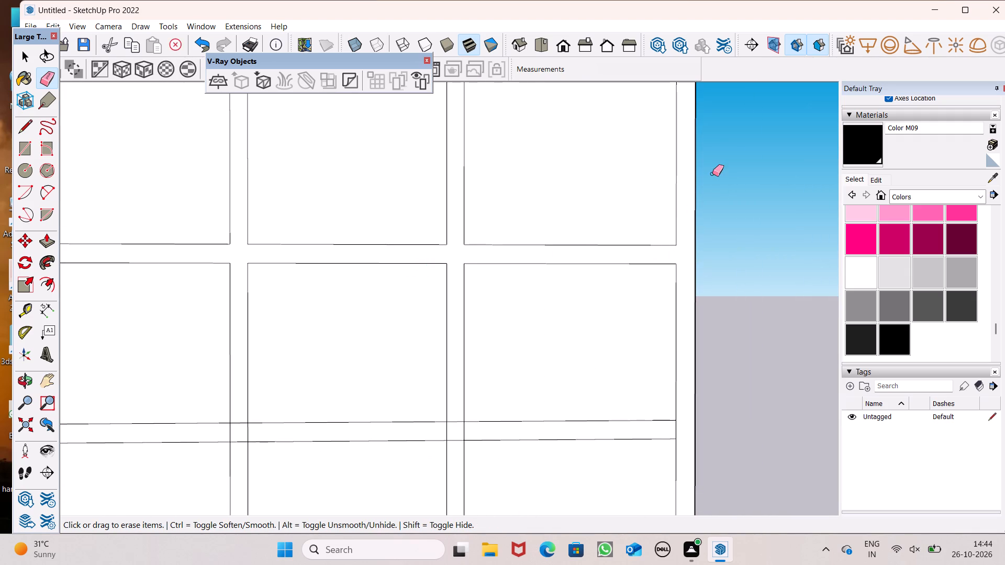
Erase the four short edges where the leftmost vertical strip crosses the second horizontal bar from the top.
scroll(712, 174, "down", 5)
scroll(600, 293, "up", 5)
scroll(544, 215, "up", 4)
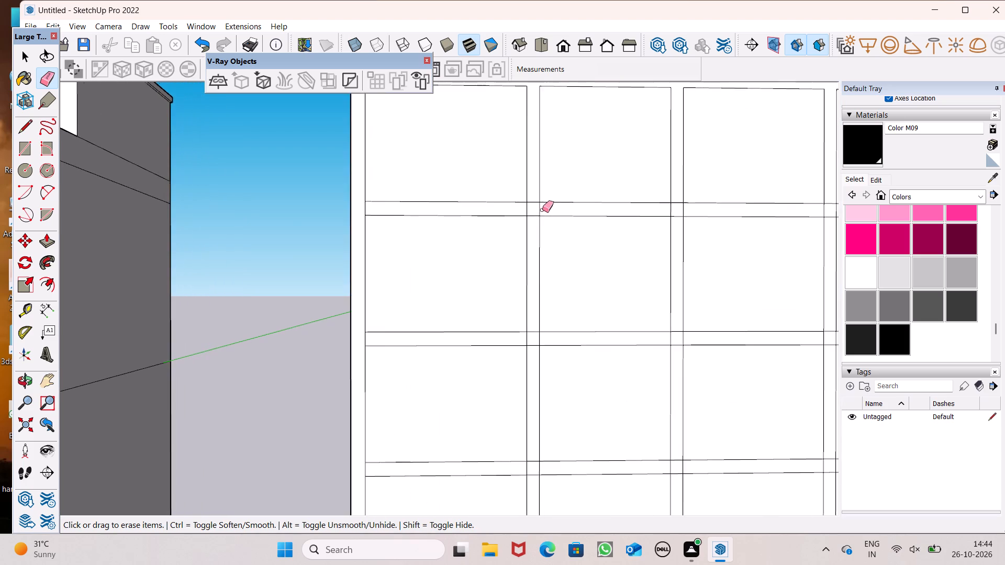
scroll(542, 210, "up", 11)
left_click_drag(518, 190, 518, 200)
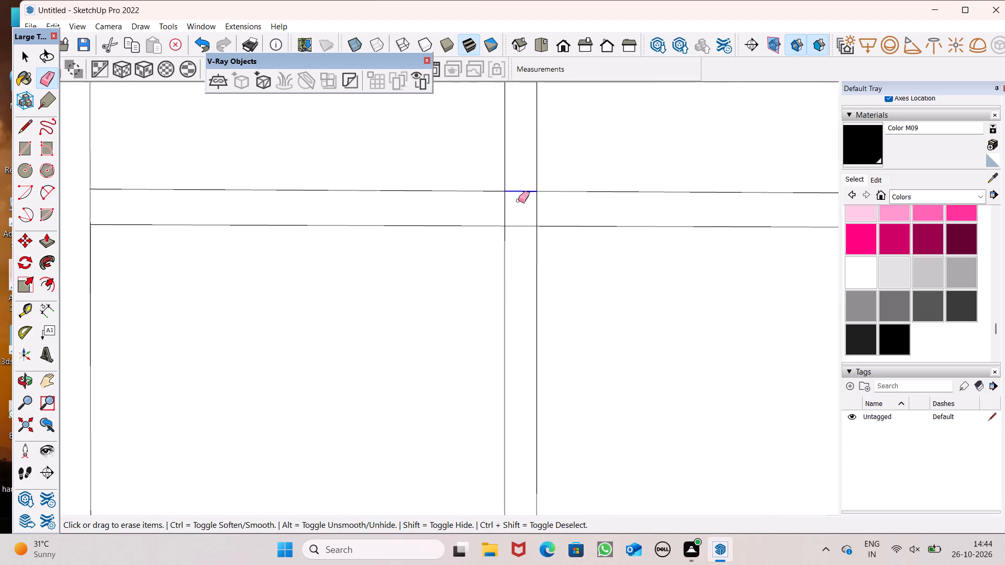
left_click_drag(518, 200, 516, 234)
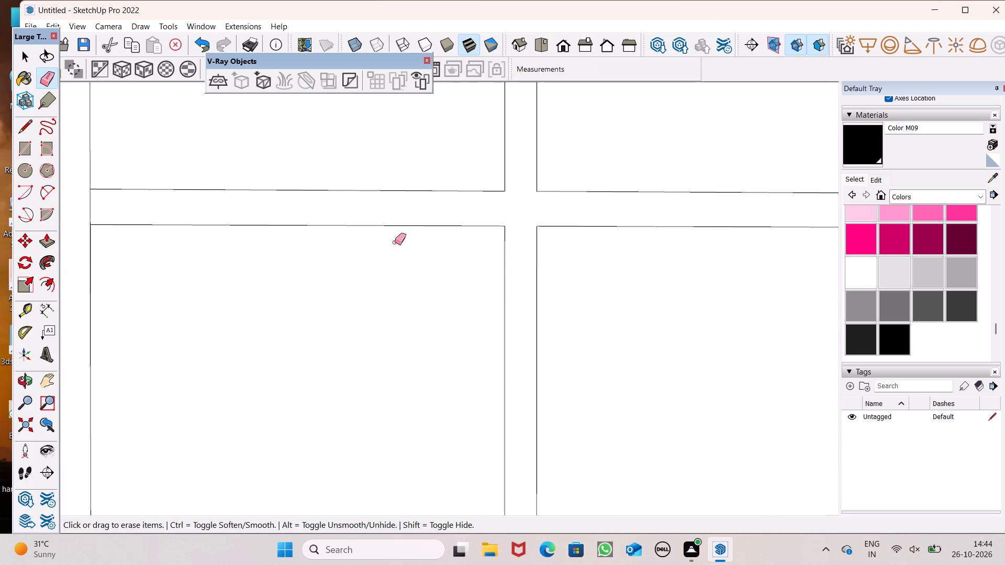
Erase the four short edges where the middle vertical strip crosses the second horizontal bar.
scroll(393, 247, "down", 5)
scroll(554, 254, "down", 5)
scroll(748, 248, "up", 4)
scroll(605, 212, "up", 5)
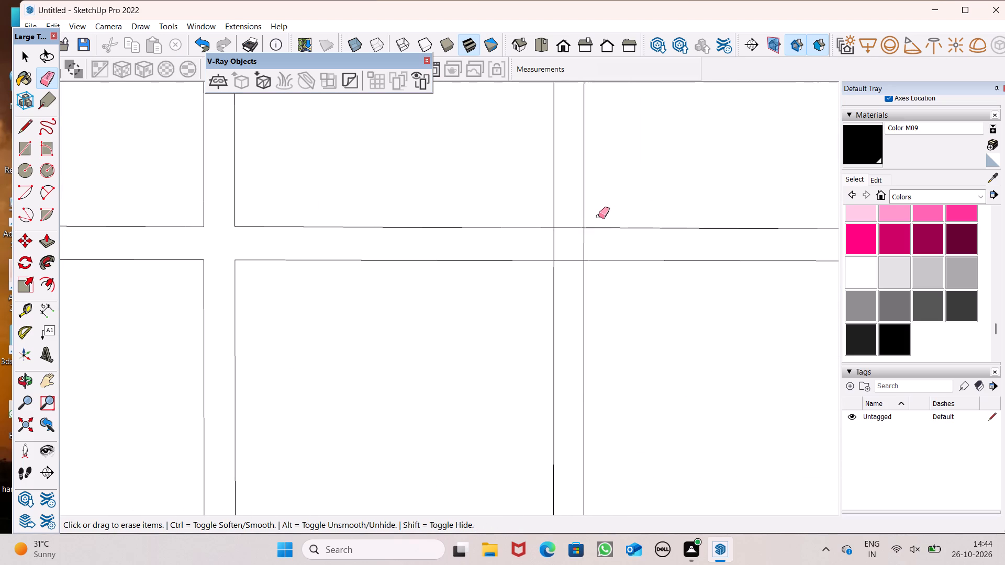
left_click_drag(574, 227, 564, 269)
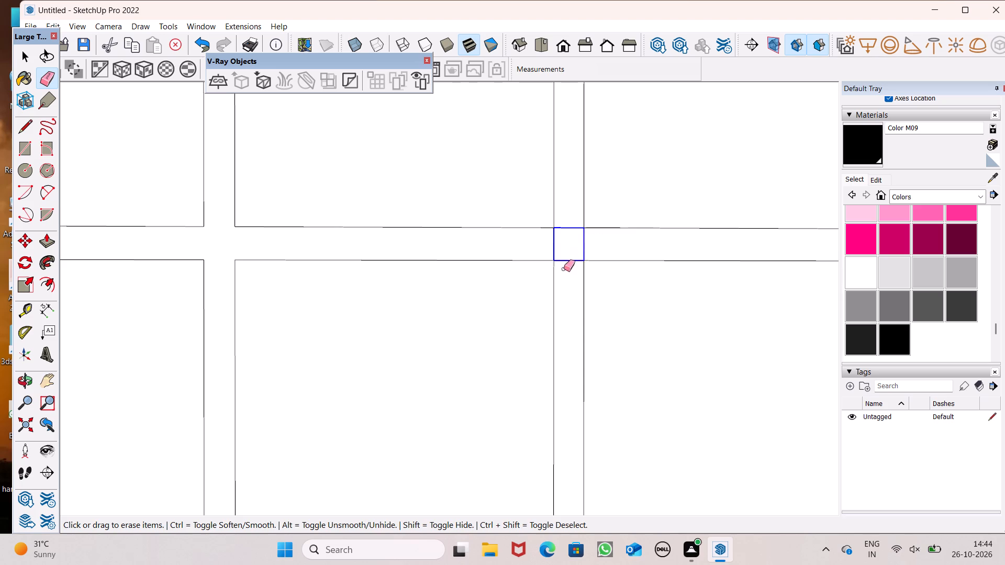
left_click_drag(564, 269, 561, 266)
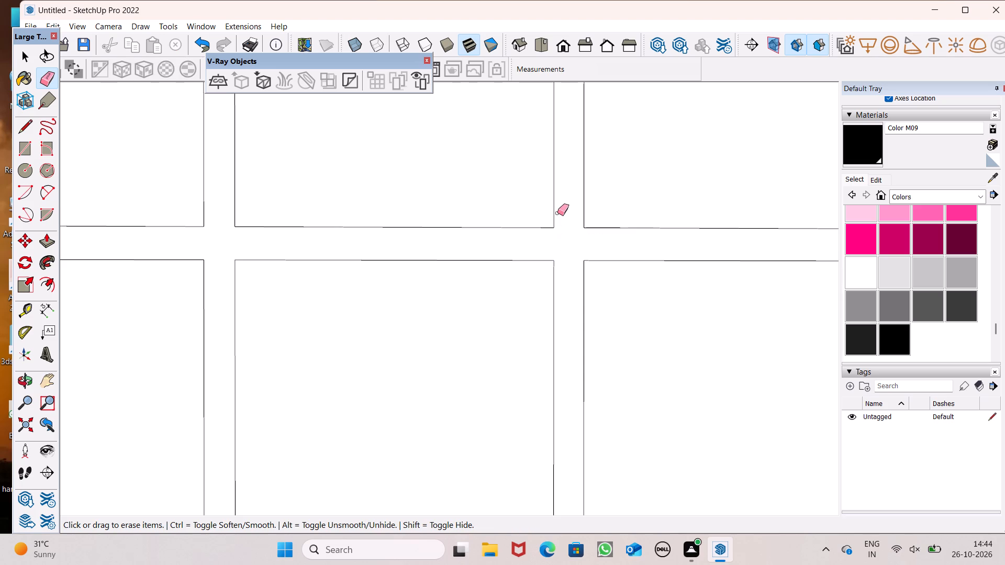
Erase the short edges where the rightmost vertical strip crosses the second bar, plus the edge closing that bar's right end.
scroll(546, 243, "down", 13)
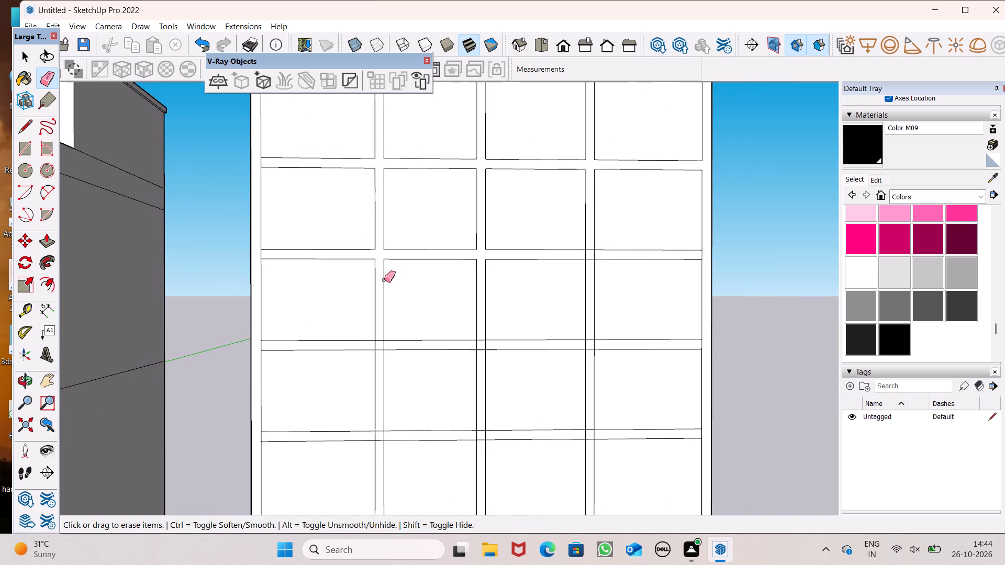
scroll(588, 263, "up", 20)
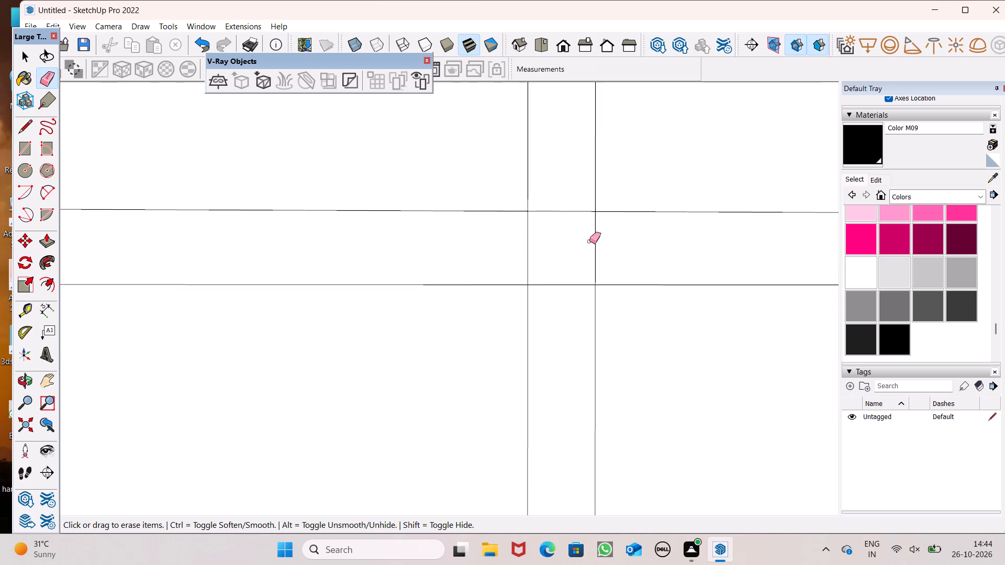
left_click_drag(562, 211, 561, 298)
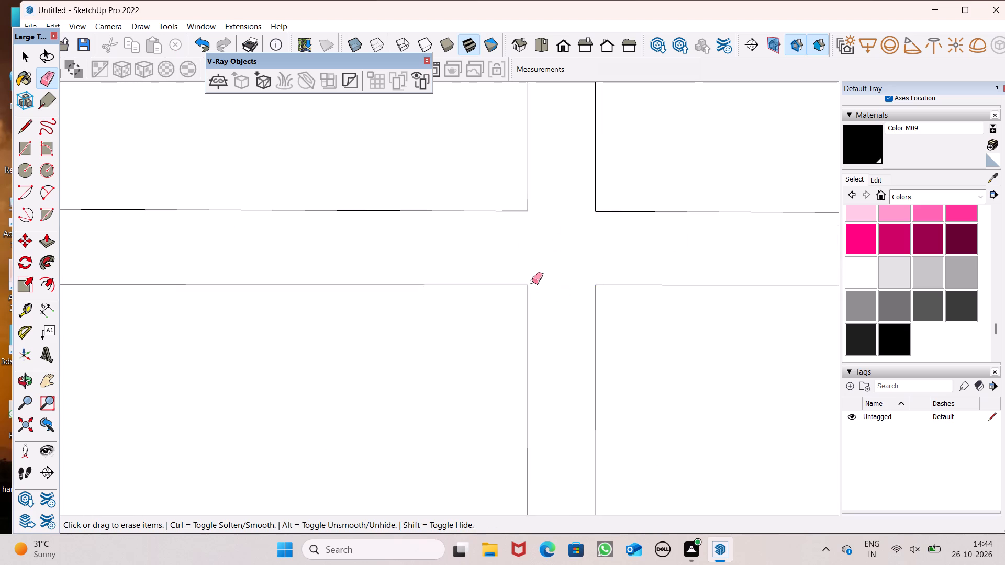
scroll(521, 266, "down", 19)
scroll(651, 272, "up", 6)
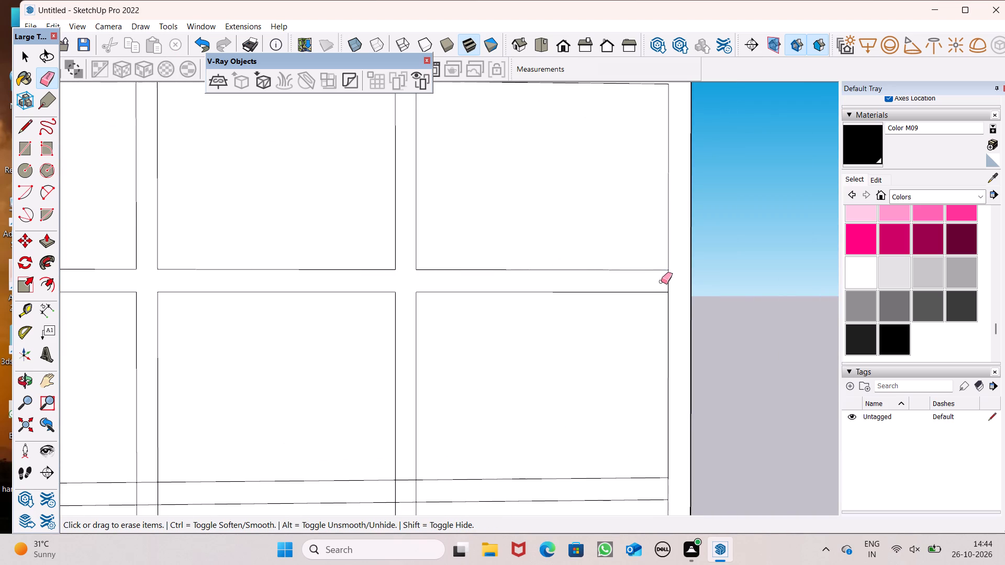
left_click_drag(661, 281, 677, 275)
Erase the four short edges where the leftmost vertical strip crosses the third horizontal bar from the top.
scroll(688, 210, "down", 6)
scroll(442, 309, "up", 6)
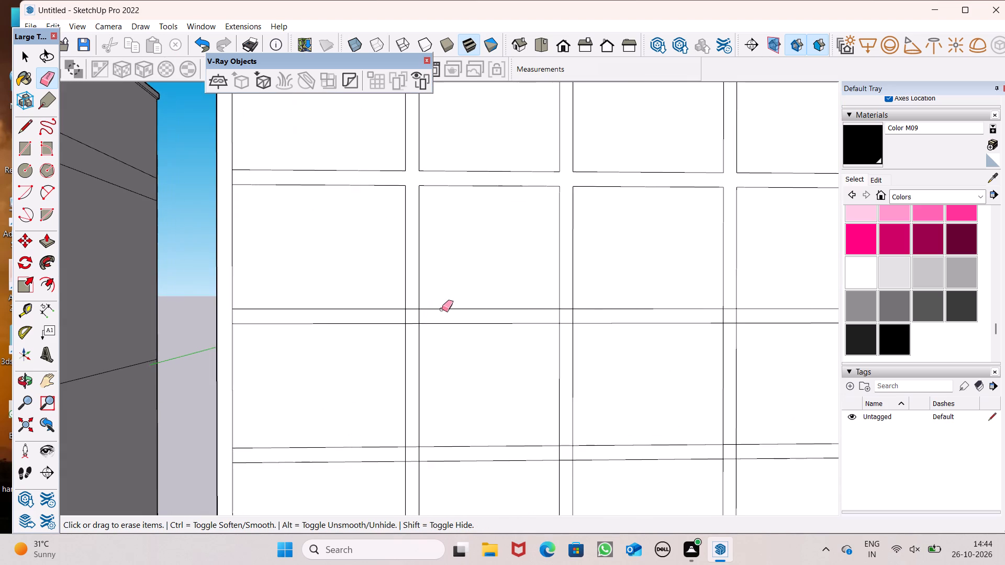
scroll(422, 314, "up", 12)
left_click_drag(394, 297, 381, 327)
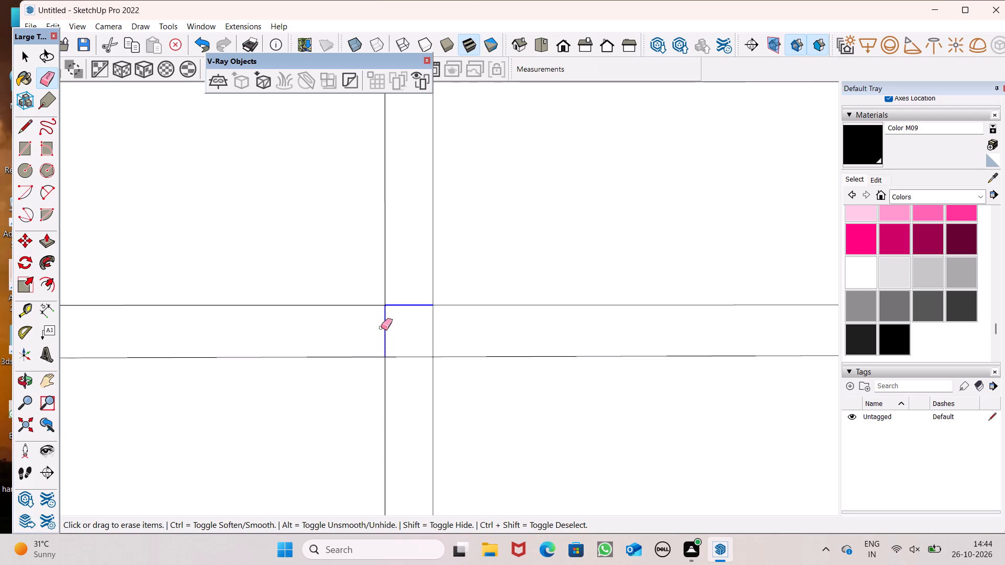
left_click_drag(381, 327, 433, 347)
left_click_drag(433, 347, 435, 344)
Erase the four short edges where the middle vertical strip crosses the third horizontal bar.
scroll(340, 323, "down", 12)
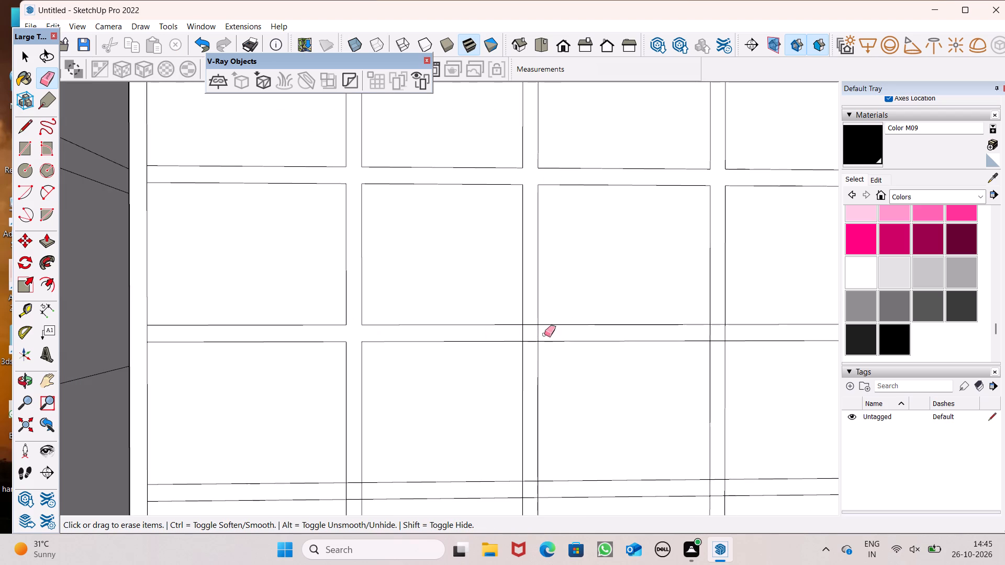
scroll(569, 328, "up", 13)
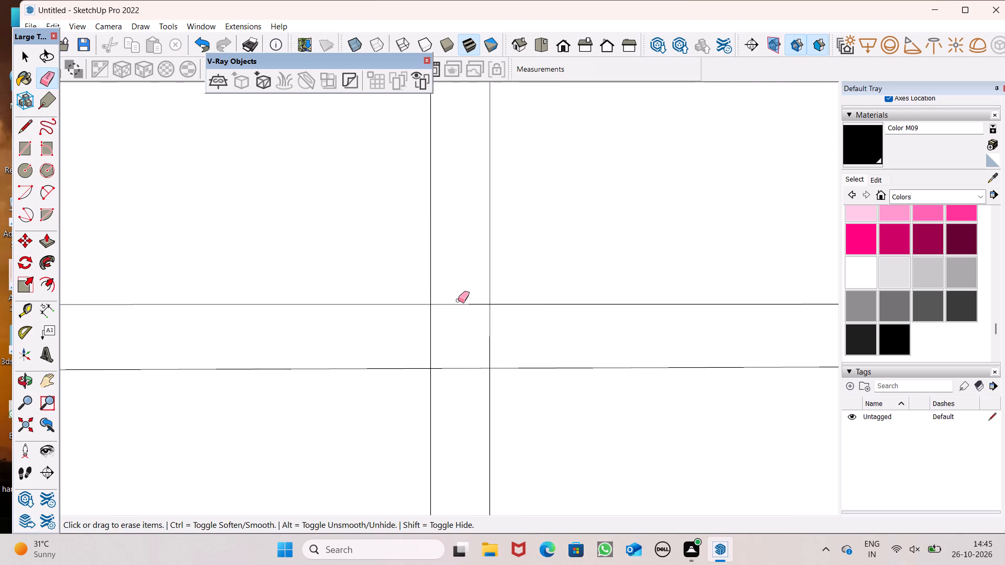
left_click_drag(458, 300, 468, 376)
Erase the short edges where the rightmost vertical strip crosses the third bar, plus the edge closing that bar's right end.
scroll(417, 328, "down", 3)
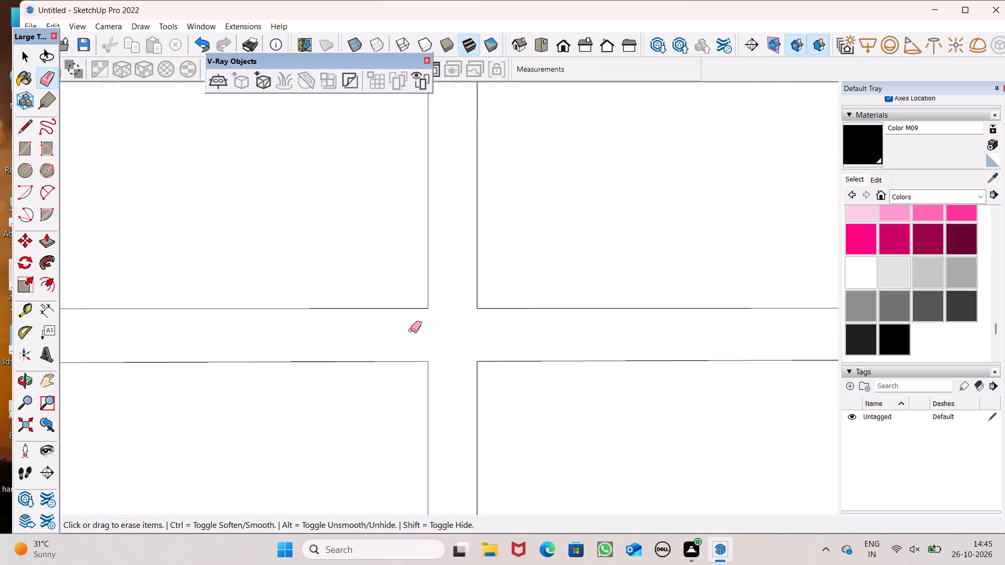
scroll(410, 330, "down", 9)
scroll(365, 331, "down", 3)
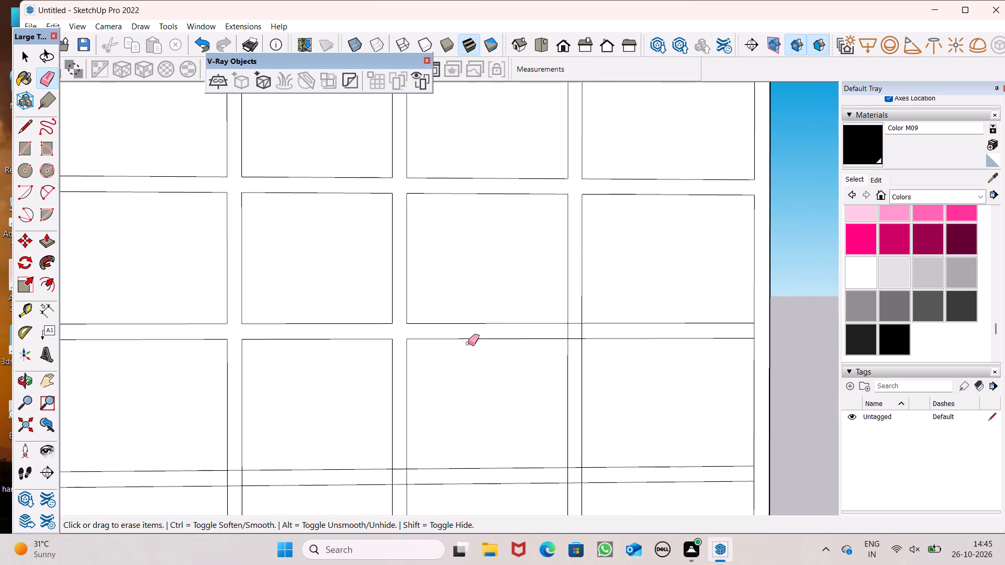
scroll(533, 347, "up", 6)
scroll(644, 336, "up", 6)
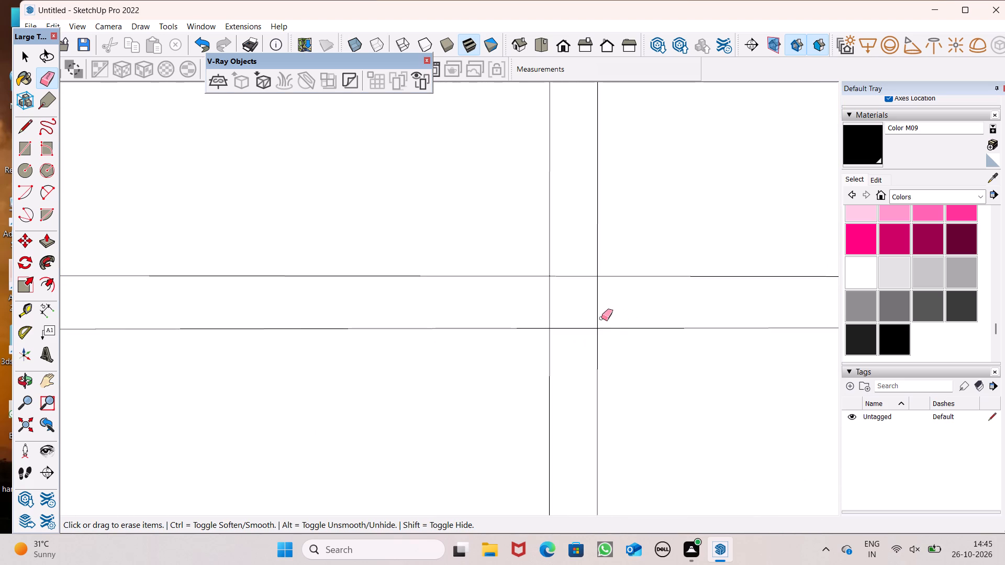
left_click_drag(599, 314, 533, 316)
left_click_drag(567, 273, 565, 304)
left_click_drag(563, 315, 562, 336)
scroll(508, 299, "down", 7)
scroll(460, 288, "down", 6)
scroll(633, 308, "up", 4)
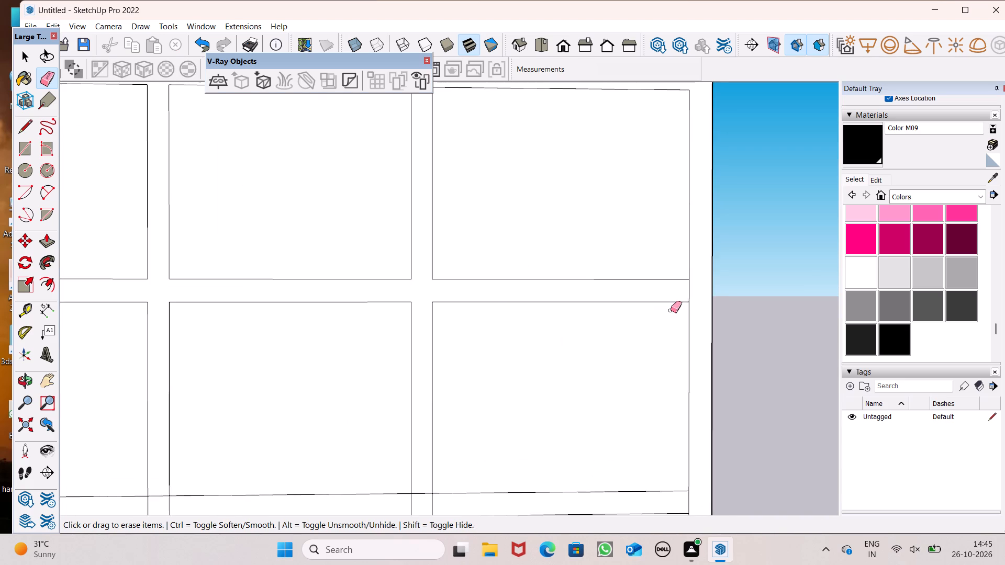
scroll(688, 321, "up", 3)
left_click_drag(691, 287, 680, 285)
Erase the edge closing the fourth bar's right end and the four short edges where the rightmost vertical strip crosses that bar.
scroll(698, 235, "down", 7)
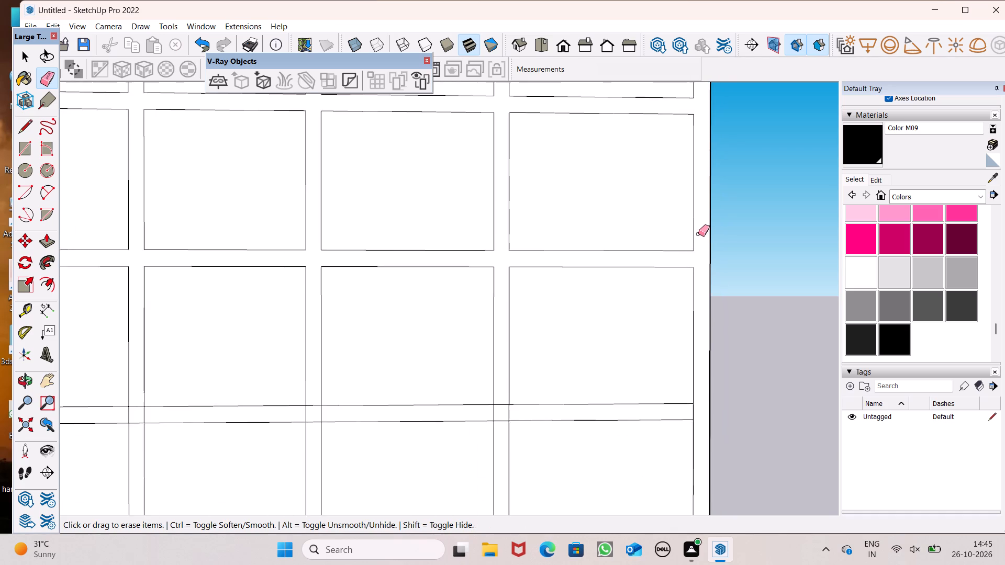
scroll(698, 234, "down", 4)
scroll(694, 340, "up", 5)
left_click_drag(689, 370, 700, 364)
scroll(681, 304, "down", 1)
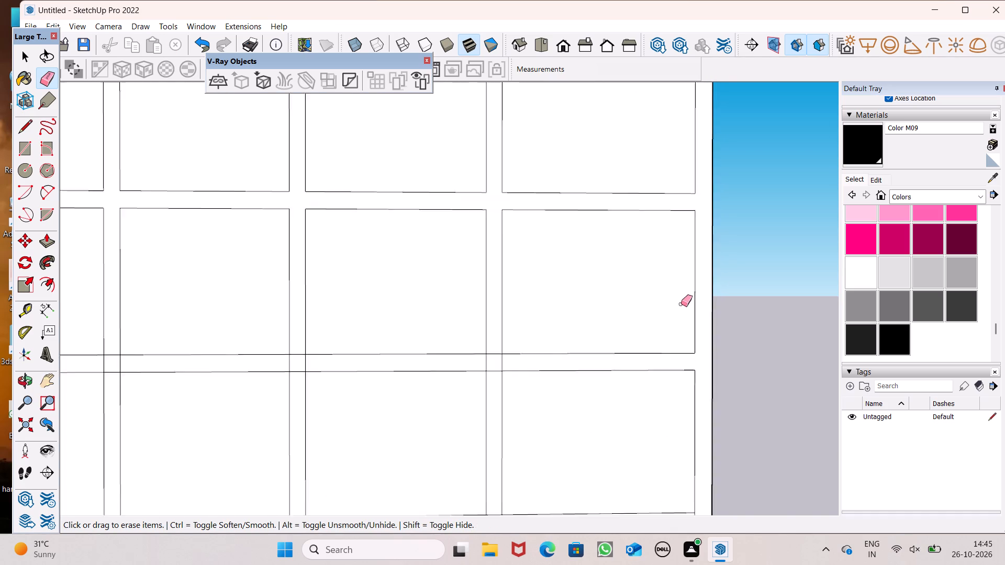
scroll(681, 304, "down", 2)
scroll(592, 381, "up", 6)
scroll(490, 356, "up", 7)
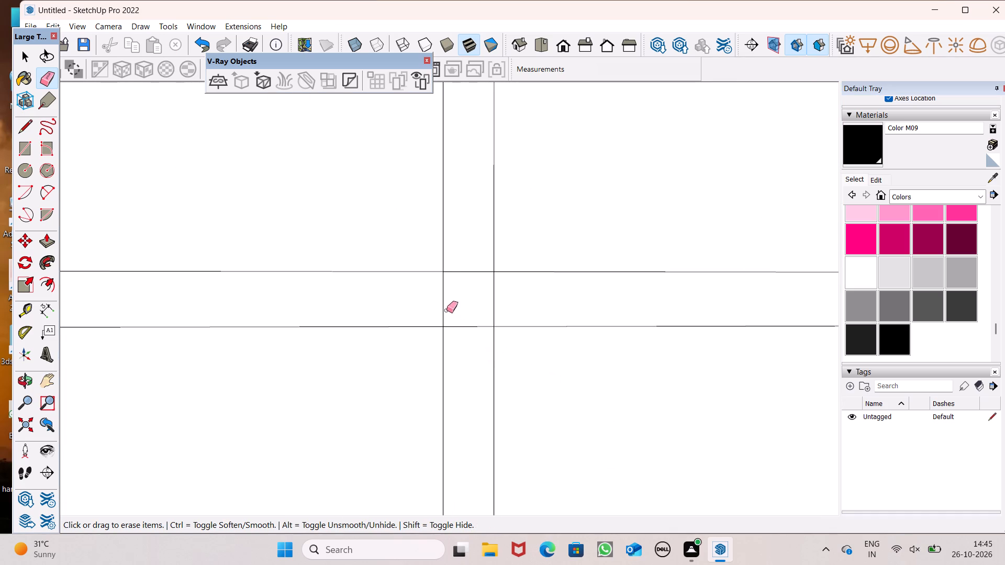
left_click_drag(446, 310, 441, 310)
left_click_drag(494, 307, 509, 303)
left_click(474, 270)
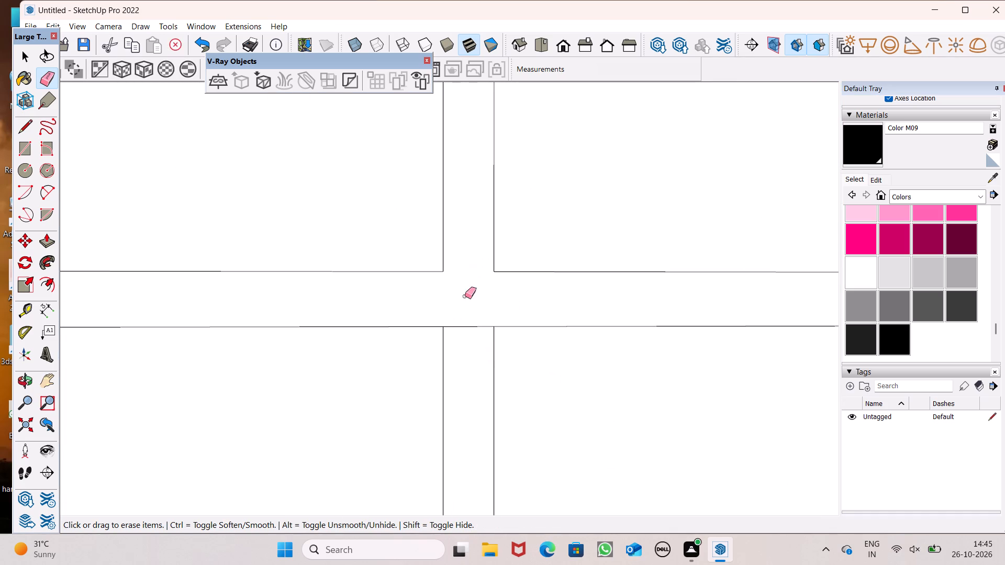
left_click_drag(466, 303, 466, 338)
Erase the short edges where the rightmost vertical strip crosses the fifth bar, plus the edge closing that bar's right end.
scroll(548, 228, "down", 11)
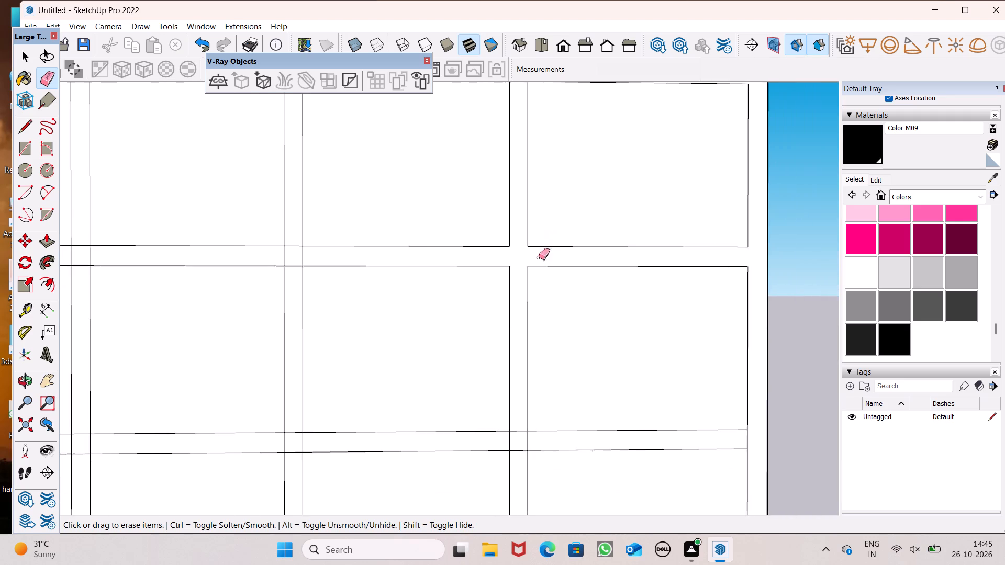
scroll(533, 194, "down", 4)
scroll(552, 376, "up", 12)
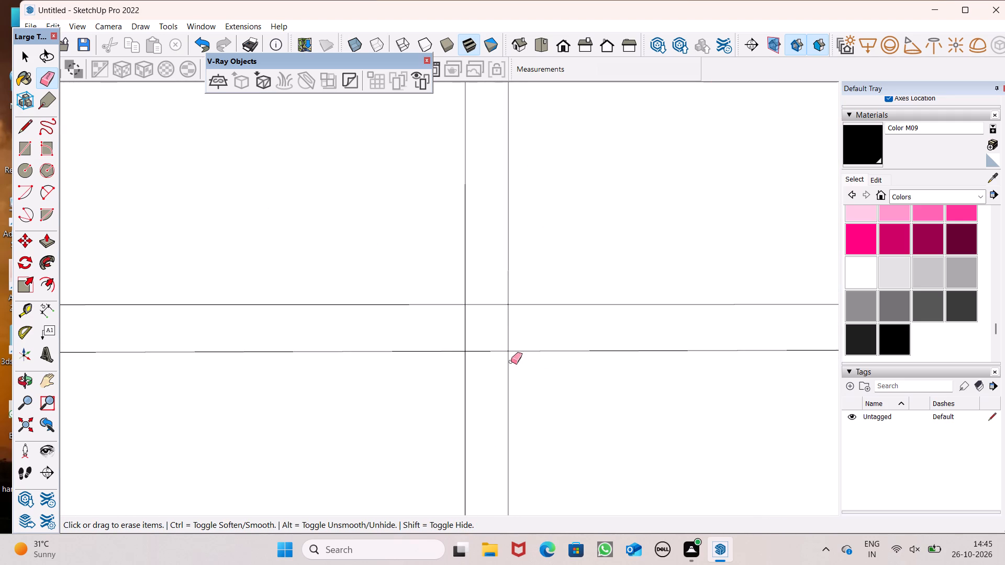
left_click_drag(458, 335, 516, 319)
left_click_drag(489, 297, 488, 354)
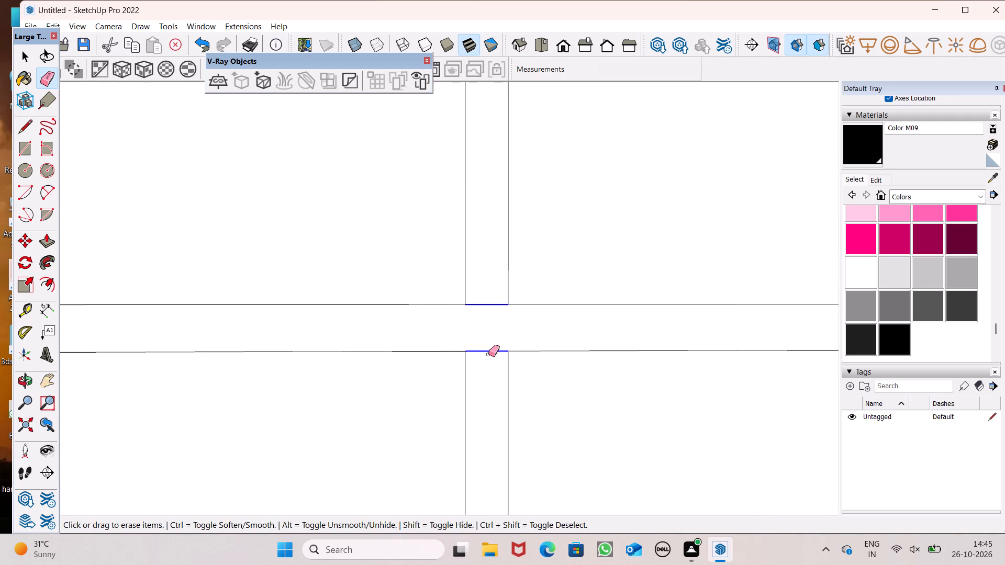
left_click_drag(488, 354, 487, 361)
scroll(446, 320, "down", 9)
scroll(391, 327, "down", 3)
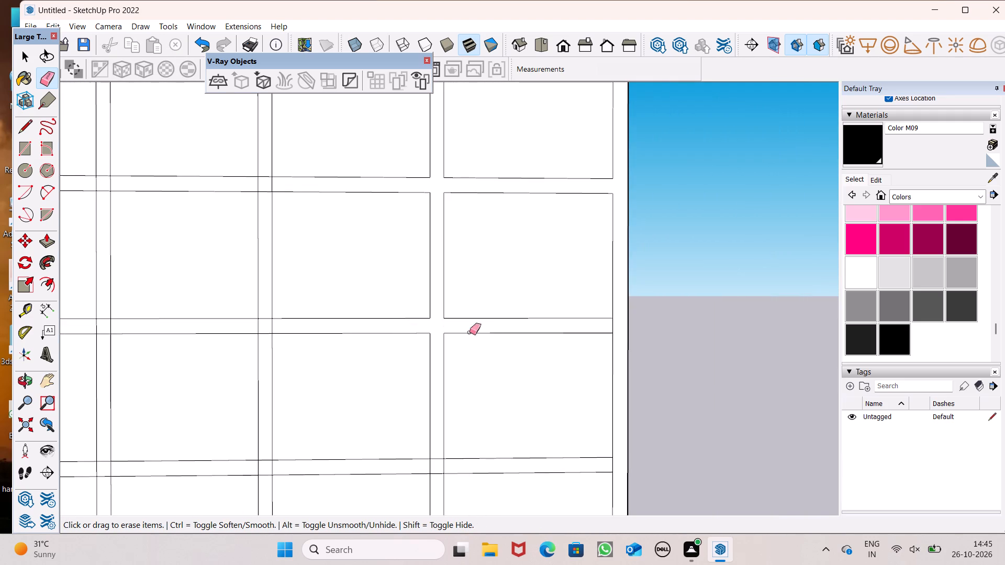
scroll(597, 346, "up", 4)
left_click(609, 316)
Erase the short edge closing the right end of the sixth horizontal bar from the top.
scroll(612, 255, "down", 5)
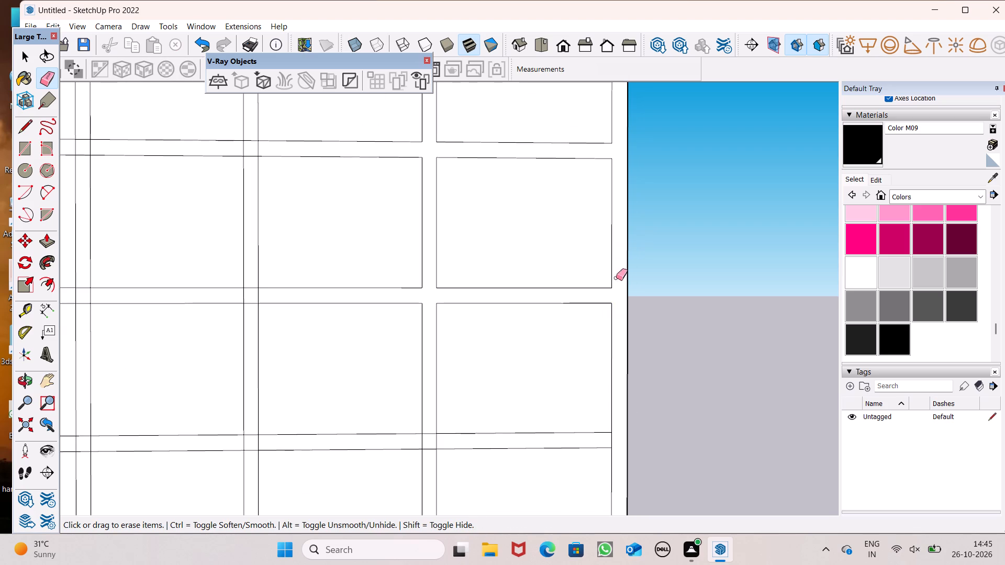
scroll(602, 431, "up", 6)
left_click_drag(619, 421, 624, 413)
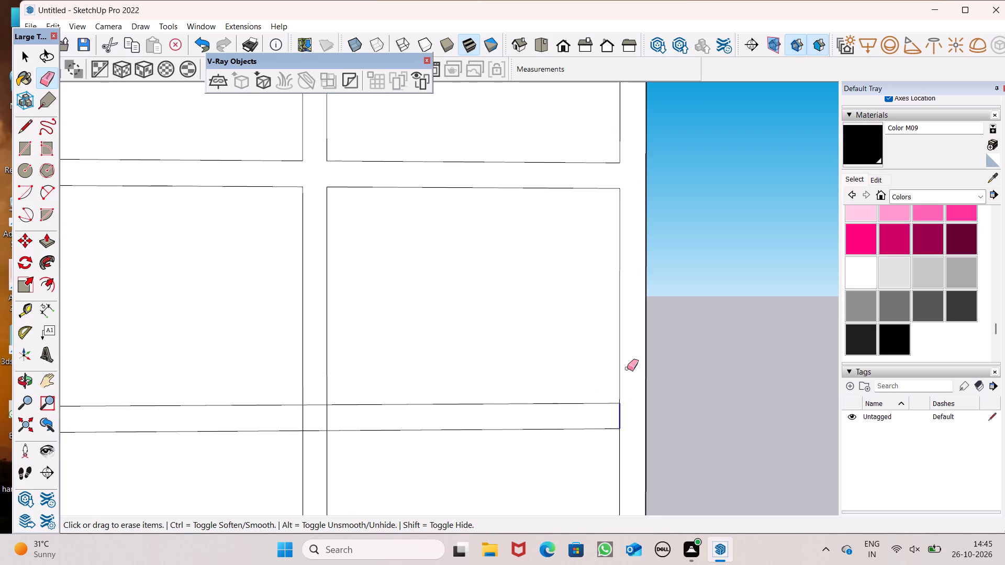
Erase the four short edges where the rightmost vertical strip crosses the lowest horizontal bar.
scroll(672, 323, "down", 7)
scroll(564, 413, "up", 5)
scroll(716, 333, "up", 6)
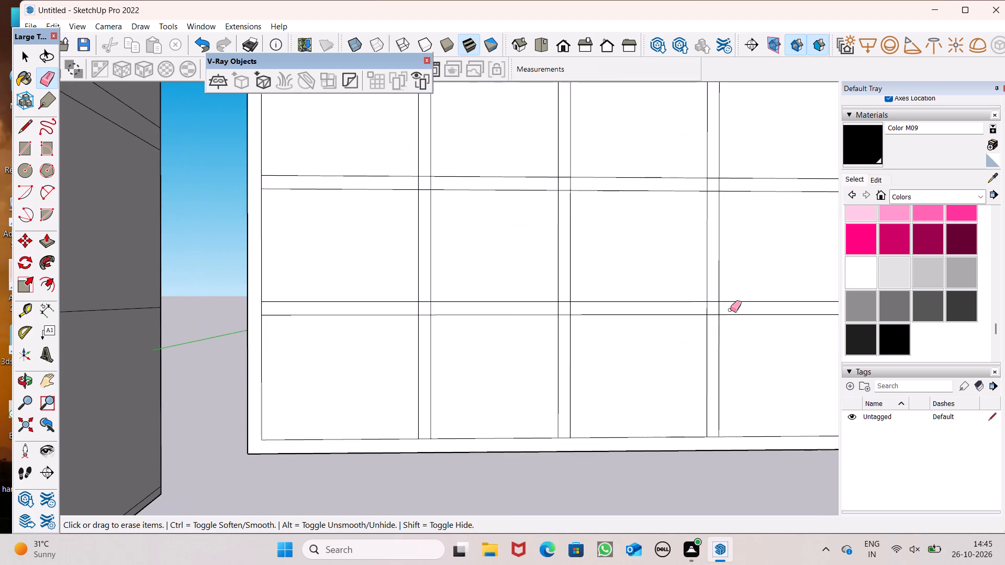
scroll(730, 310, "up", 9)
left_click(687, 293)
left_click_drag(687, 290, 685, 333)
Erase the four short edges where the rightmost vertical strip crosses the second-lowest horizontal bar.
scroll(629, 414, "down", 7)
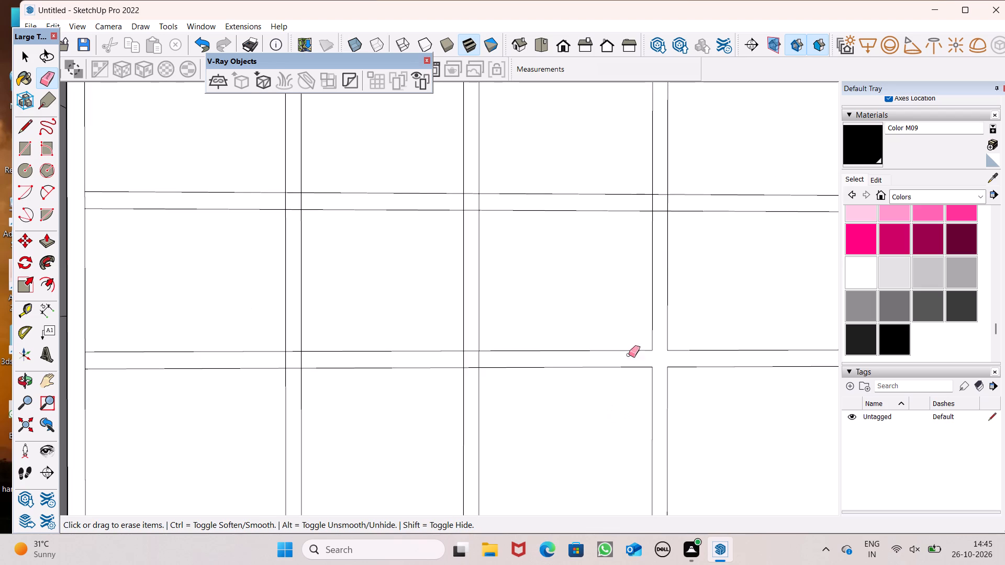
scroll(667, 186, "up", 9)
left_click_drag(651, 206, 642, 216)
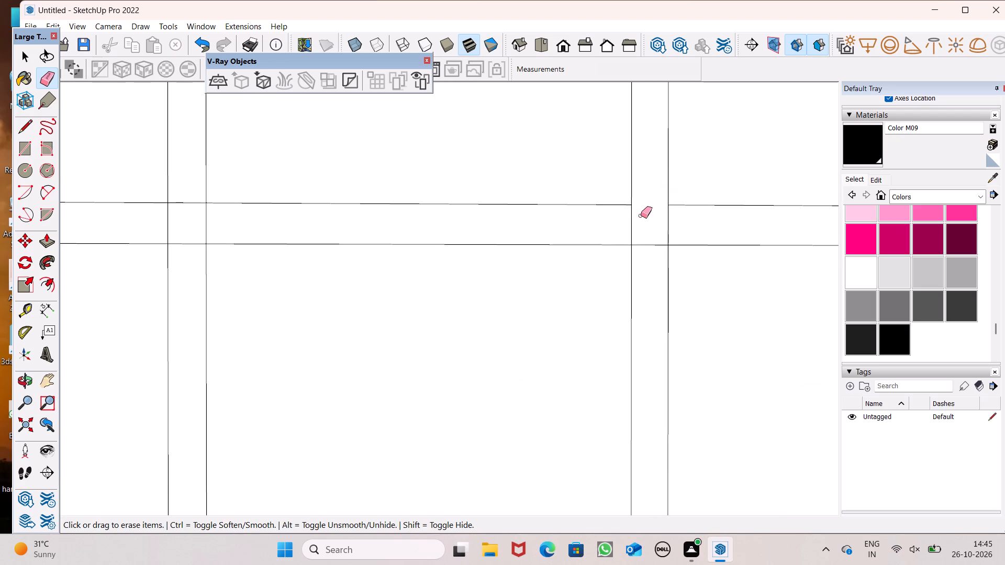
left_click_drag(626, 222, 652, 247)
Erase the four short edges where the middle vertical strip crosses the second-lowest horizontal bar.
scroll(651, 239, "down", 5)
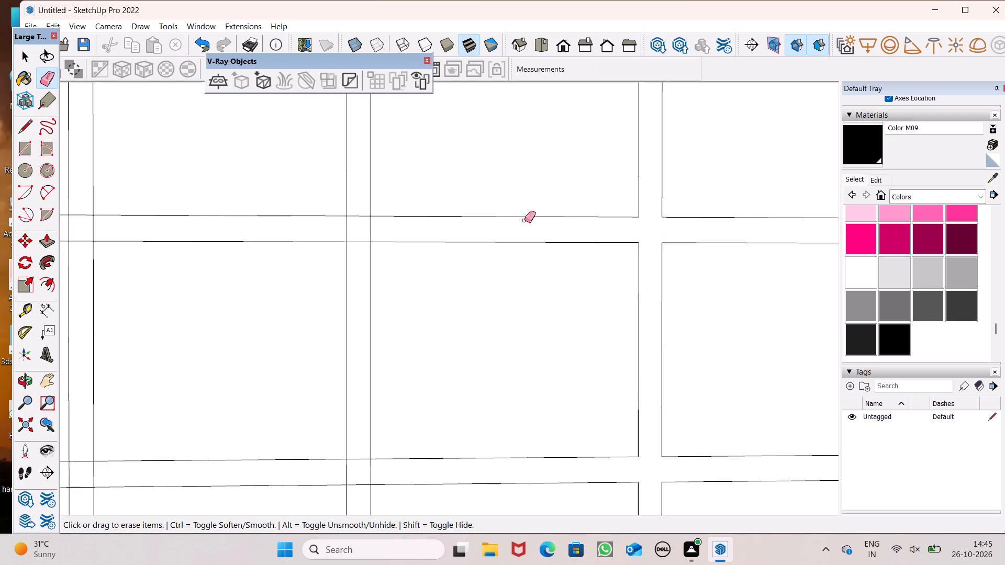
scroll(376, 217, "up", 5)
left_click_drag(354, 210, 365, 250)
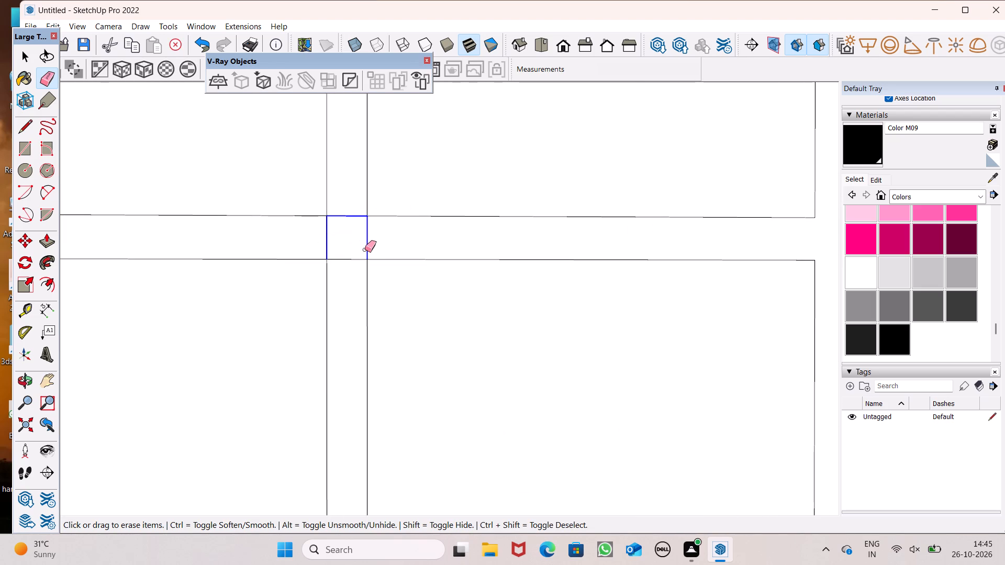
left_click_drag(365, 250, 342, 261)
scroll(486, 202, "down", 12)
scroll(470, 357, "up", 4)
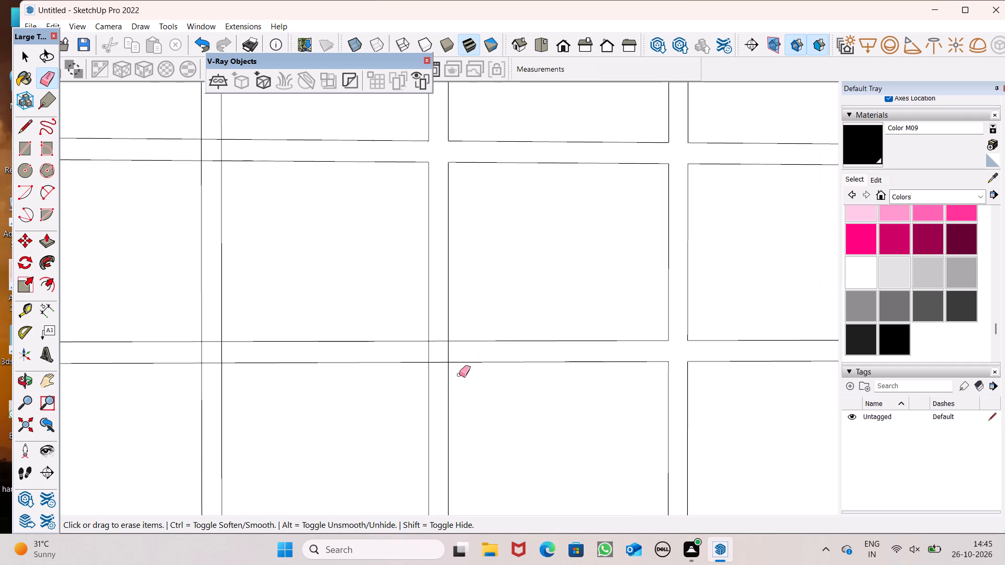
Erase the four short edges where the middle vertical strip crosses the lowest horizontal bar.
scroll(449, 399, "up", 7)
left_click_drag(407, 322, 450, 312)
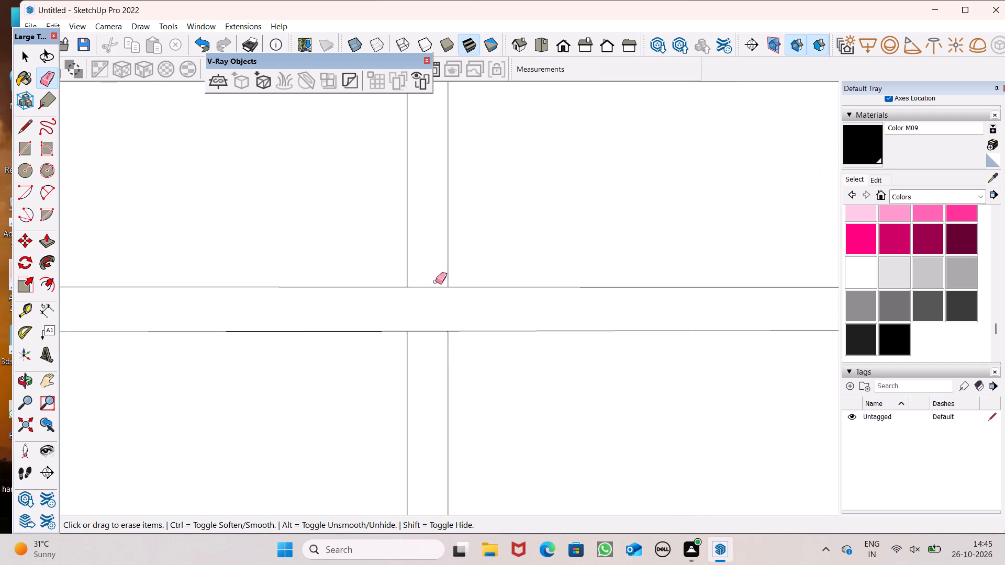
left_click_drag(435, 284, 430, 341)
Erase the four short edges where the leftmost vertical strip crosses the lowest horizontal bar.
scroll(494, 267, "down", 11)
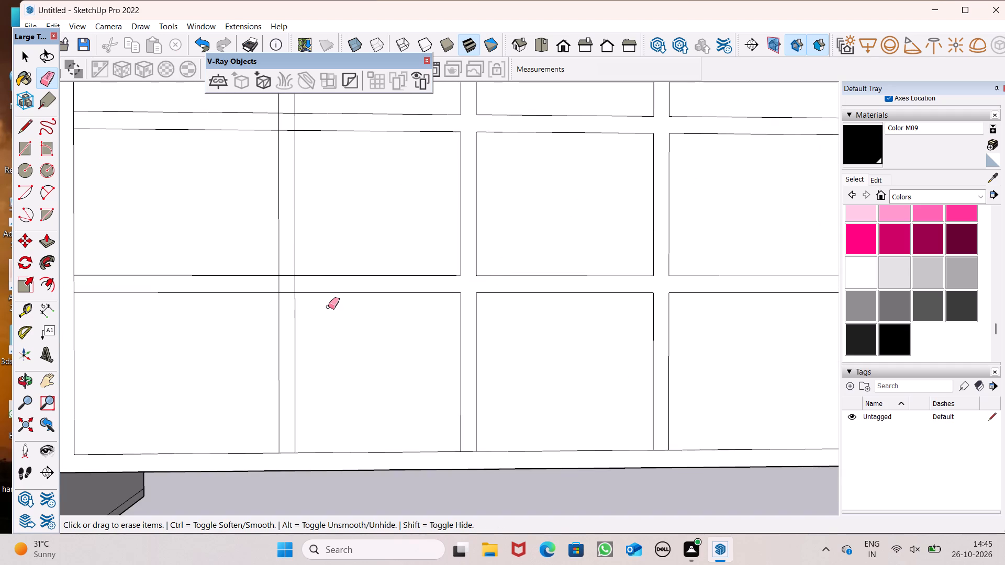
scroll(330, 306, "up", 5)
scroll(280, 264, "up", 8)
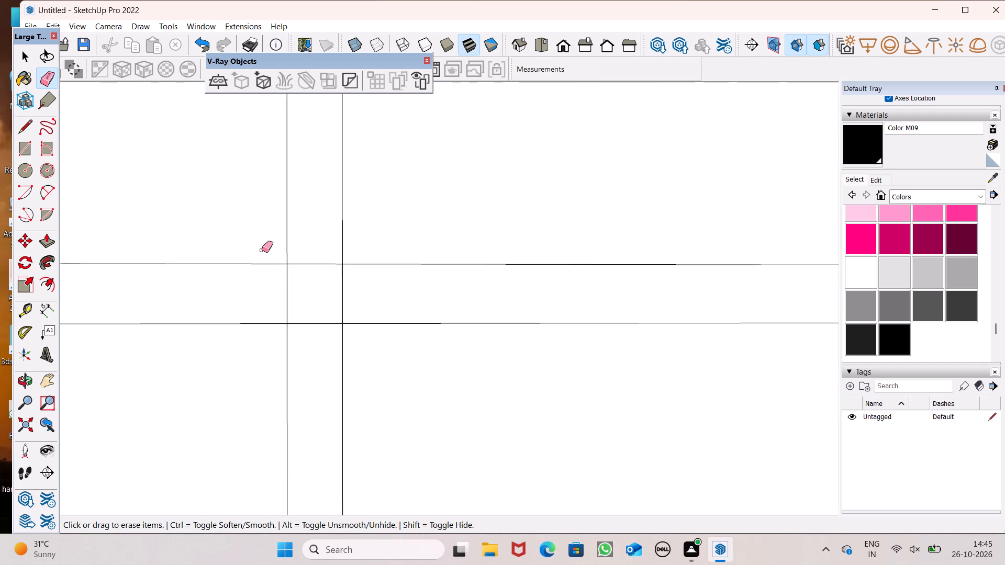
scroll(262, 250, "up", 2)
left_click_drag(319, 261, 341, 346)
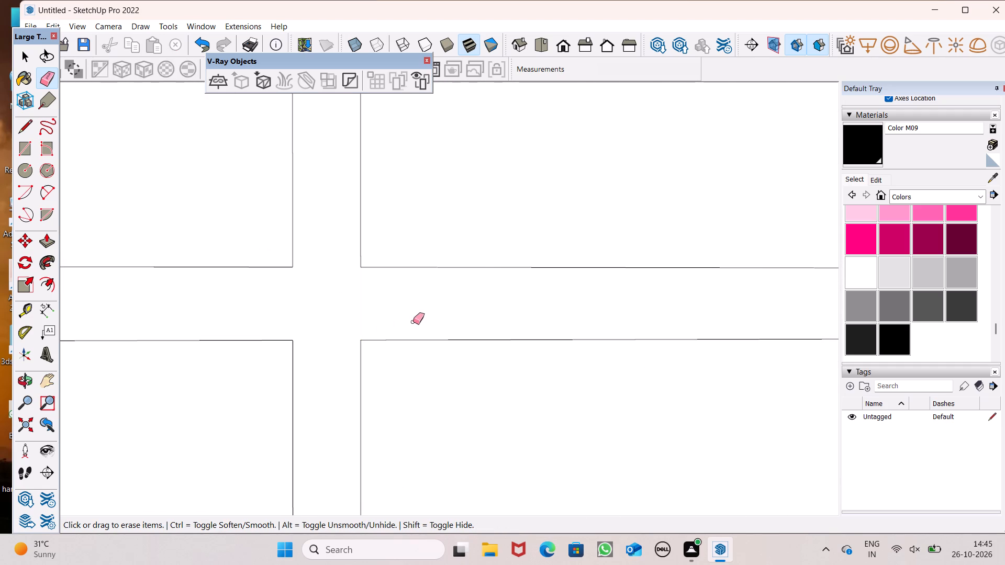
Erase the short edge closing the left end of the lowest horizontal bar.
scroll(417, 327, "down", 6)
scroll(560, 257, "down", 11)
scroll(335, 279, "up", 5)
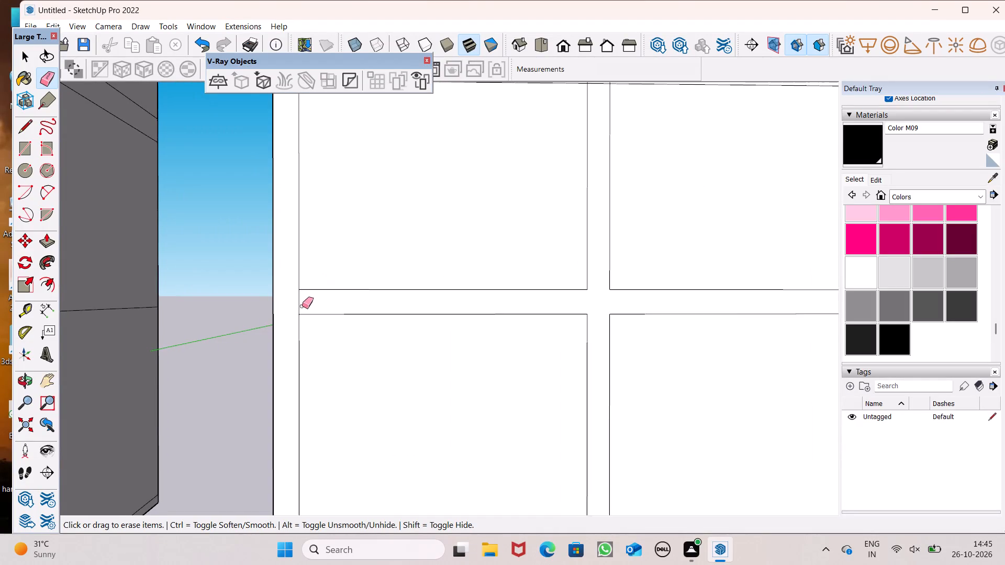
scroll(297, 309, "up", 4)
left_click_drag(298, 302, 312, 301)
Erase the four short edges where the leftmost vertical strip crosses the second-lowest horizontal bar.
scroll(354, 320, "down", 11)
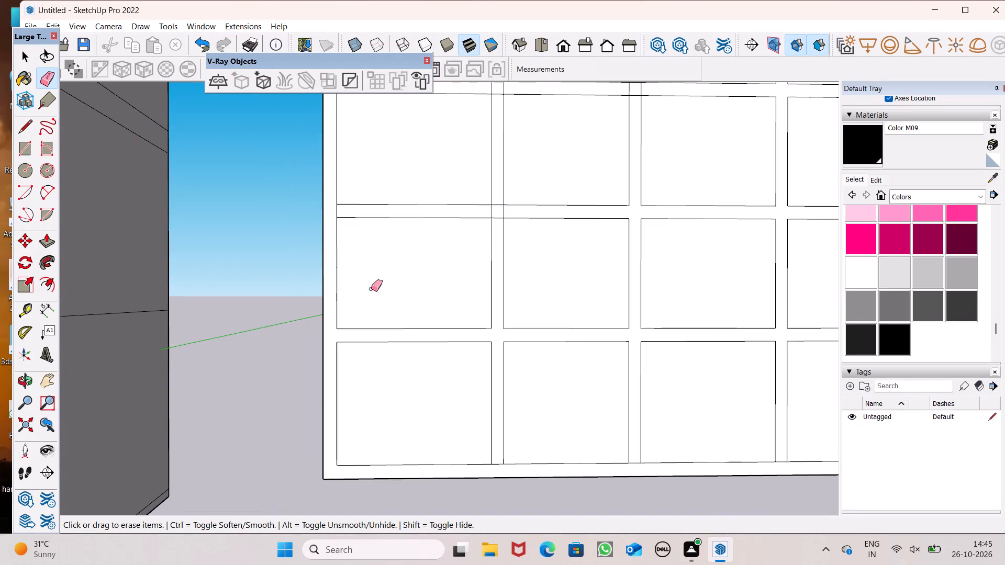
scroll(484, 221, "up", 12)
left_click_drag(518, 207, 474, 207)
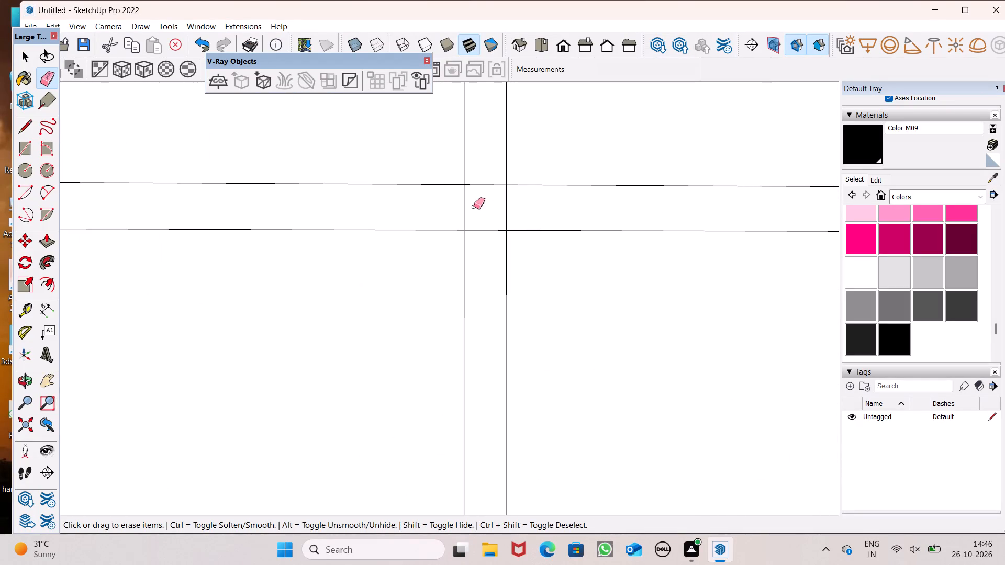
left_click_drag(474, 207, 448, 205)
left_click_drag(490, 176, 484, 240)
Erase the short edge closing the left end of the second-lowest horizontal bar.
scroll(521, 264, "down", 8)
scroll(241, 257, "up", 4)
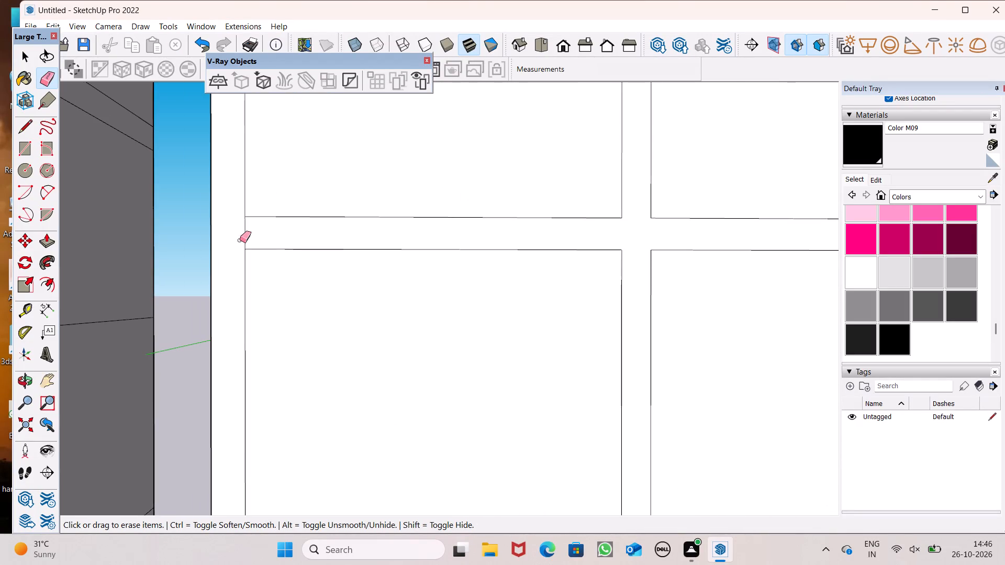
left_click(244, 235)
Erase the four short edges where the leftmost vertical strip crosses the third-lowest horizontal bar.
scroll(336, 368, "down", 7)
scroll(562, 128, "up", 6)
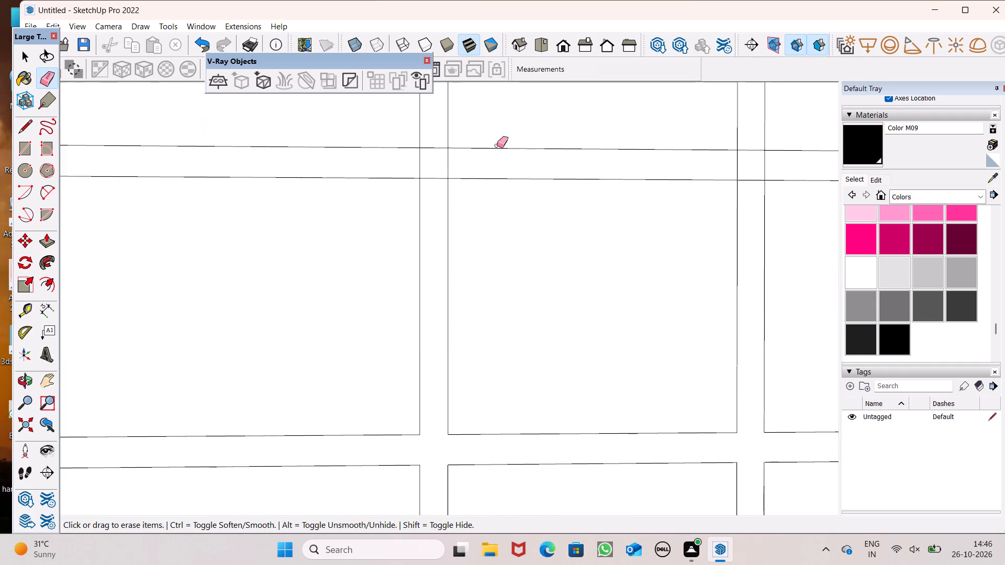
scroll(423, 146, "up", 3)
left_click_drag(430, 145, 441, 191)
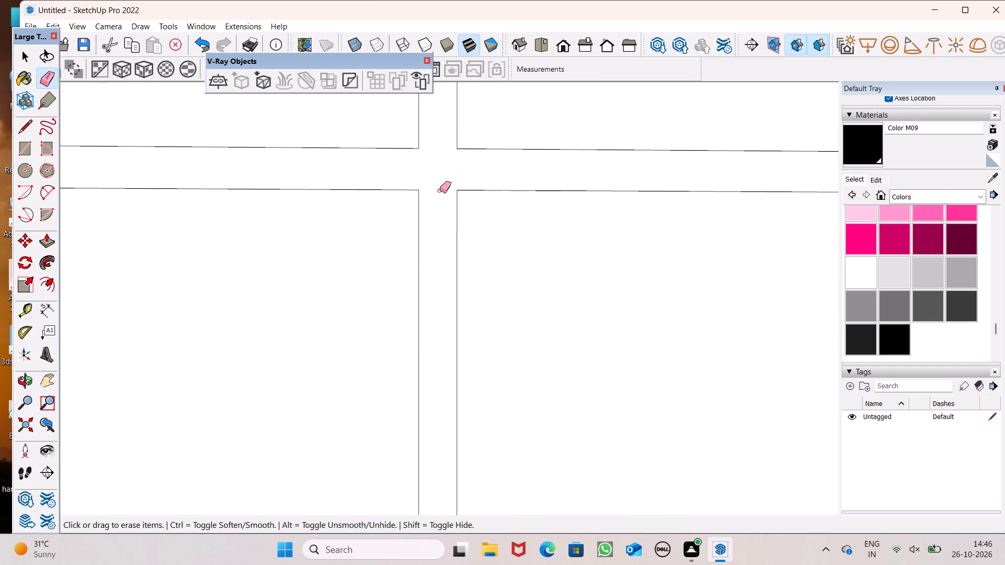
Erase the short edge closing the left end of the third-lowest horizontal bar.
scroll(409, 199, "down", 6)
scroll(477, 189, "down", 5)
scroll(296, 187, "up", 4)
left_click(253, 184)
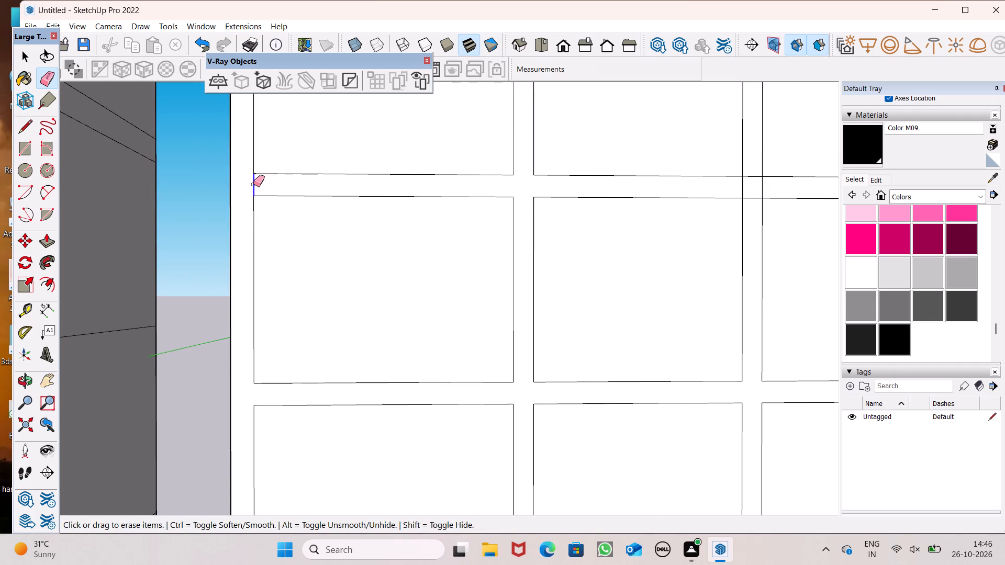
Erase the four short edges where the middle vertical strip crosses the third-lowest horizontal bar.
scroll(344, 187, "down", 6)
scroll(599, 197, "up", 10)
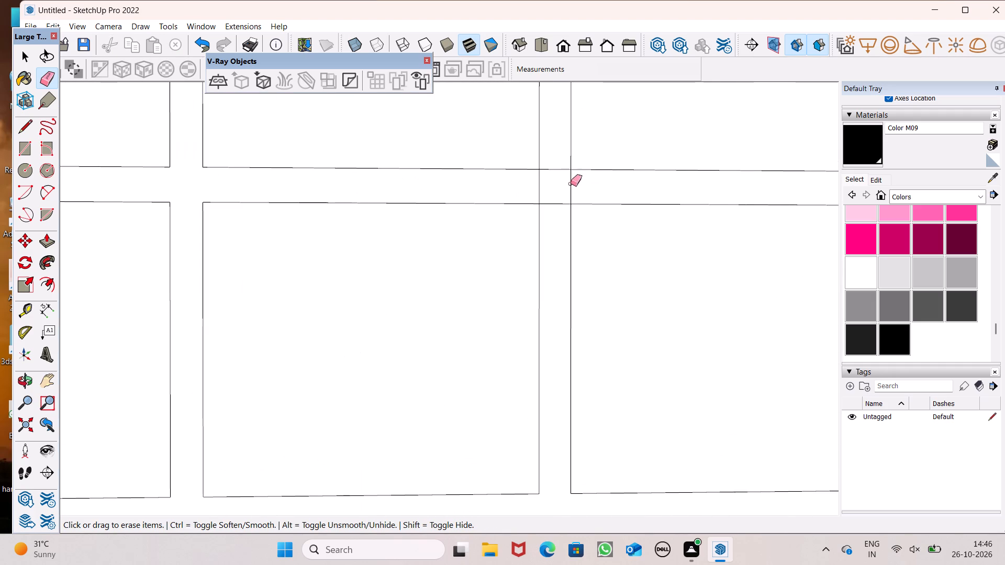
left_click_drag(571, 184, 527, 188)
left_click_drag(551, 165, 548, 218)
Erase the four short edges where the middle vertical strip crosses the fourth horizontal bar from the top.
scroll(501, 222, "down", 7)
scroll(428, 232, "down", 3)
scroll(582, 230, "down", 7)
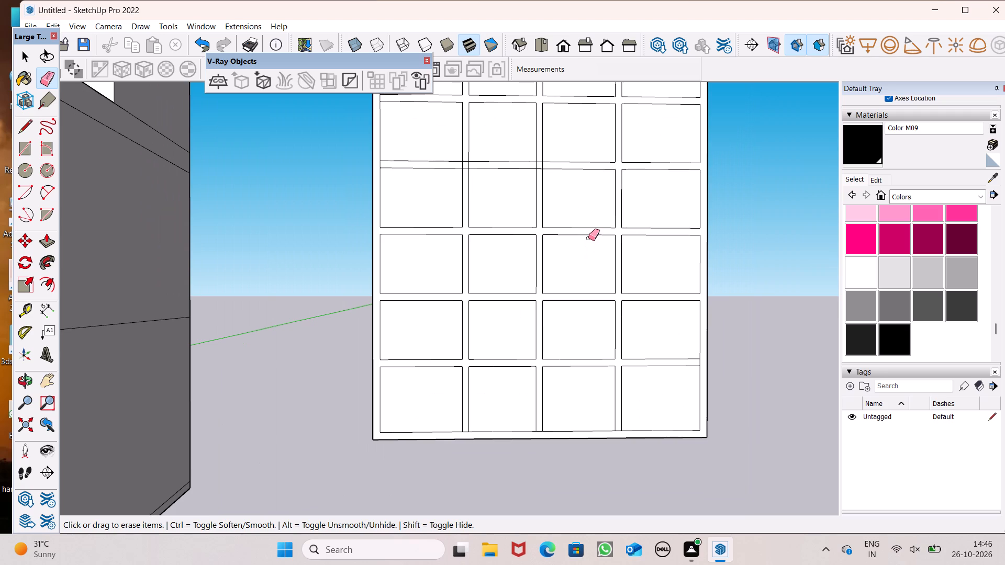
scroll(485, 277, "down", 3)
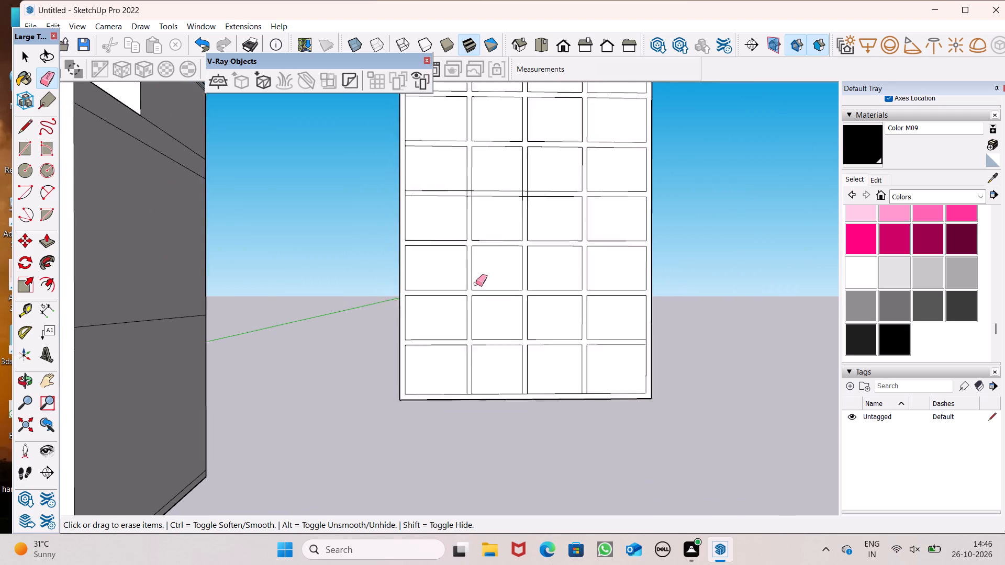
scroll(476, 284, "down", 3)
scroll(481, 184, "up", 7)
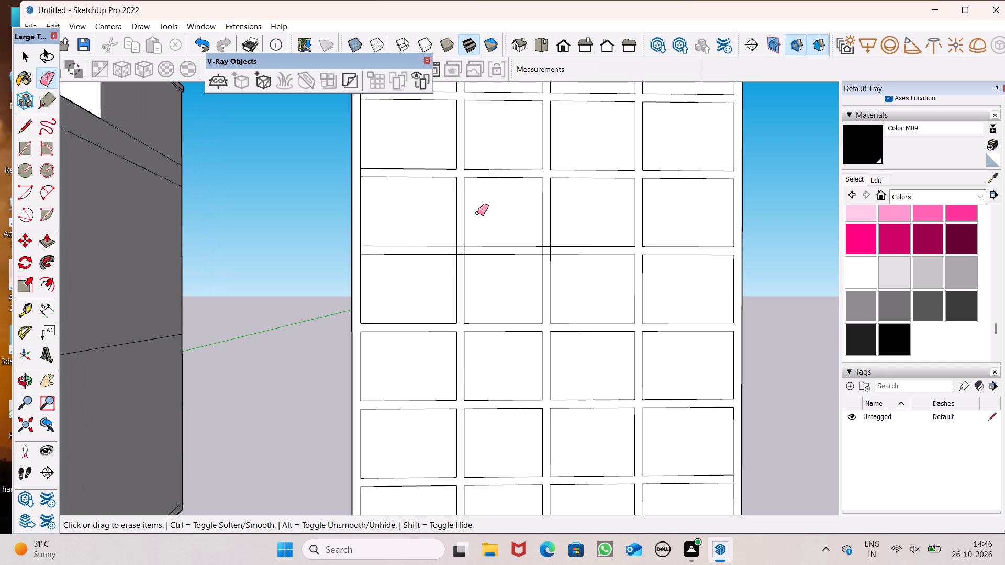
scroll(535, 235, "up", 6)
scroll(577, 272, "up", 7)
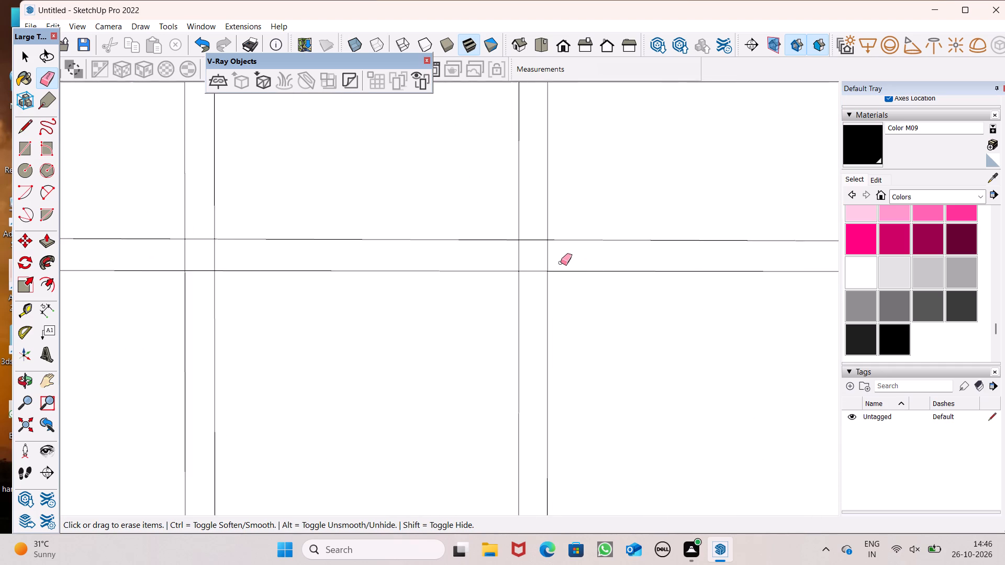
scroll(560, 262, "up", 4)
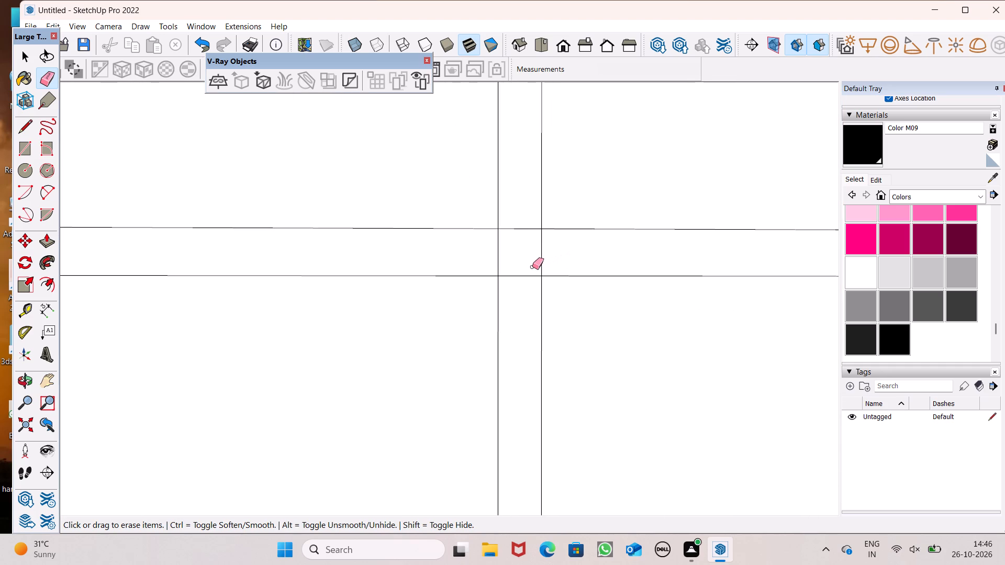
scroll(513, 249, "up", 8)
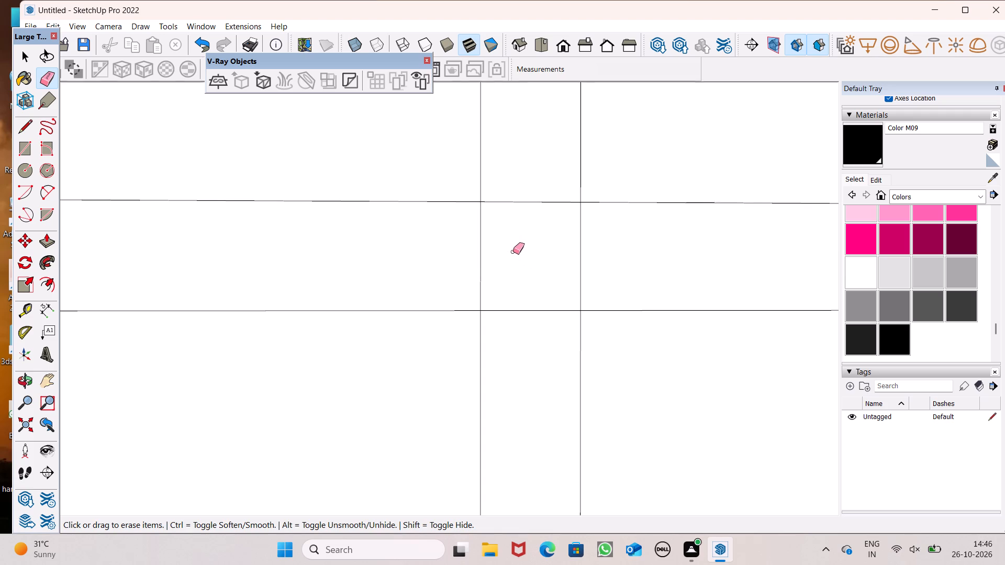
scroll(515, 252, "up", 4)
left_click_drag(488, 257, 464, 254)
left_click_drag(513, 242, 634, 245)
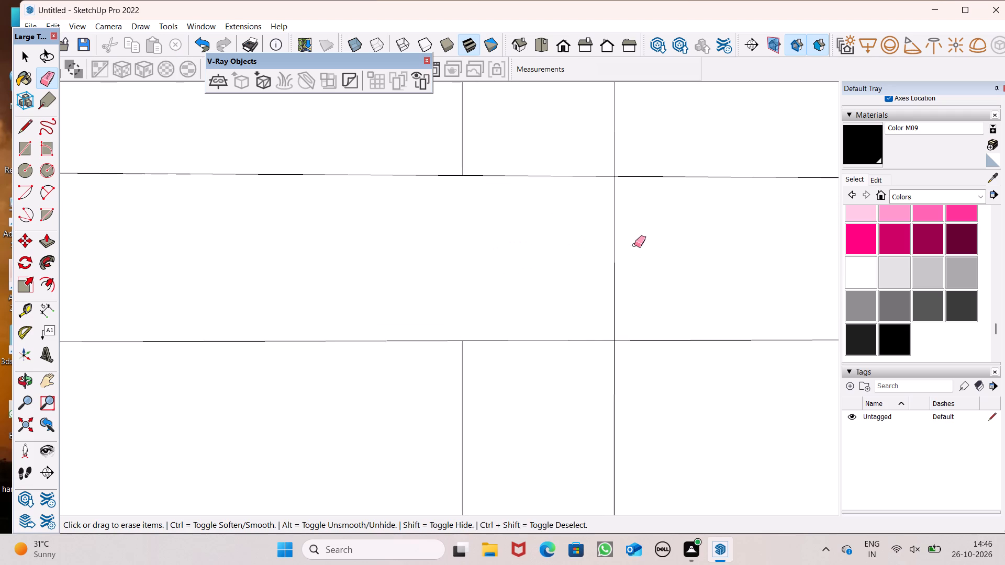
left_click_drag(634, 245, 634, 245)
left_click_drag(569, 169, 545, 360)
Erase the four short edges where the leftmost vertical strip crosses the fourth horizontal bar from the top.
scroll(544, 319, "down", 10)
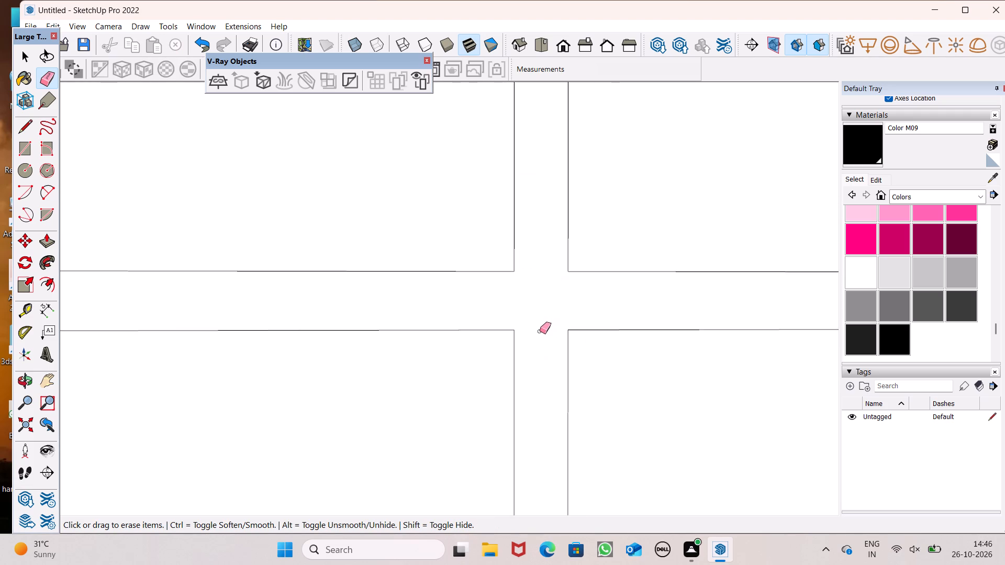
scroll(540, 331, "down", 18)
scroll(444, 316, "up", 11)
left_click(414, 310)
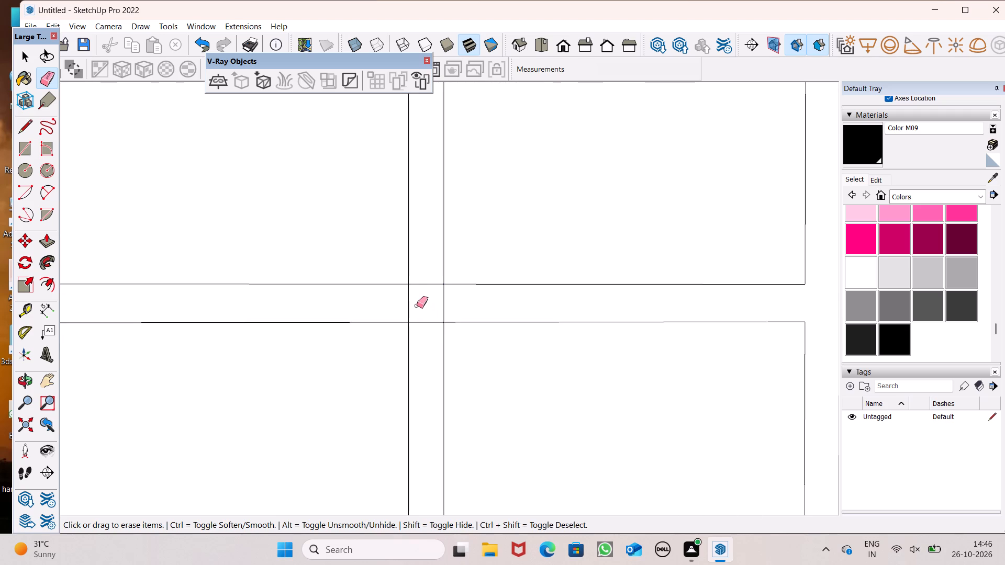
scroll(432, 293, "up", 3)
left_click_drag(429, 276, 414, 338)
Erase the short edges closing the left ends of the fourth and third horizontal bars from the top.
scroll(466, 321, "down", 17)
scroll(452, 335, "down", 6)
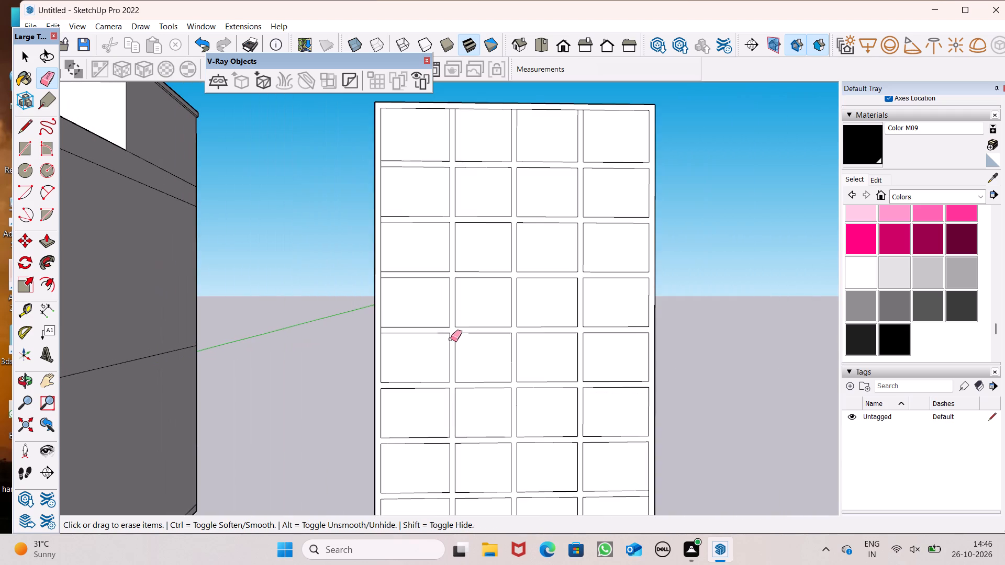
scroll(446, 250, "up", 7)
scroll(428, 293, "down", 5)
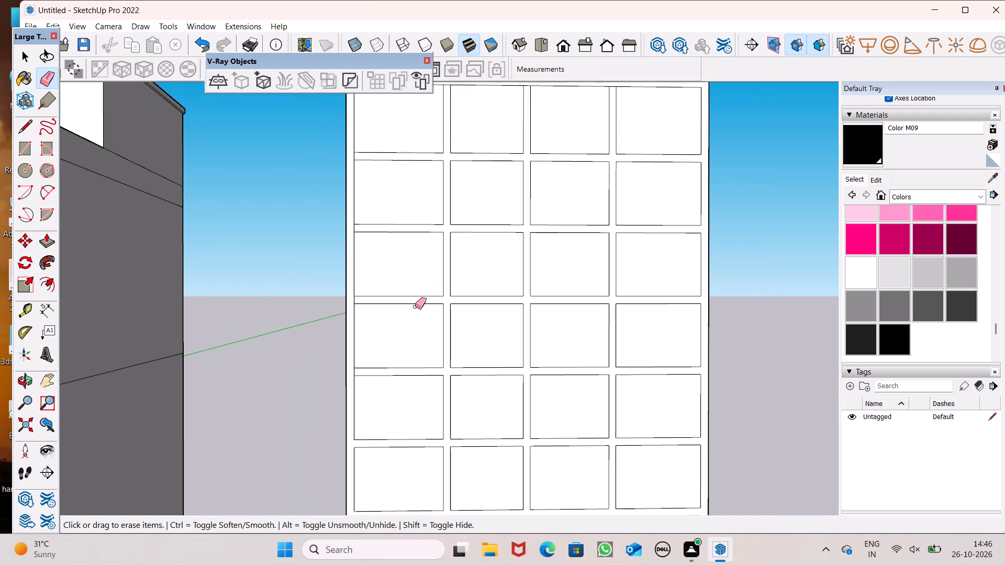
scroll(385, 379, "up", 5)
left_click_drag(332, 365, 344, 366)
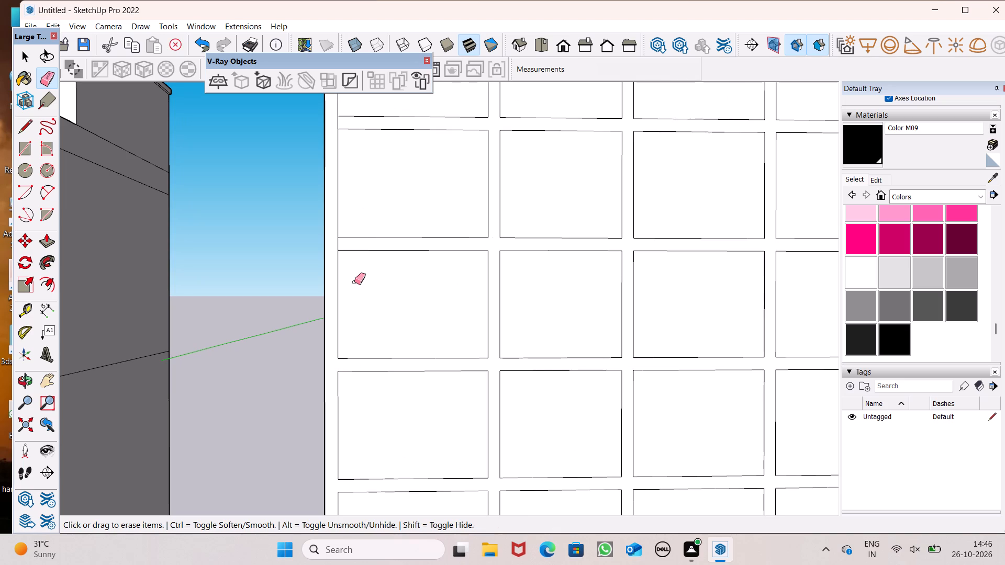
scroll(354, 282, "up", 6)
left_click(325, 216)
Erase the short edges closing the left ends of the second and topmost horizontal bars.
scroll(360, 293, "down", 11)
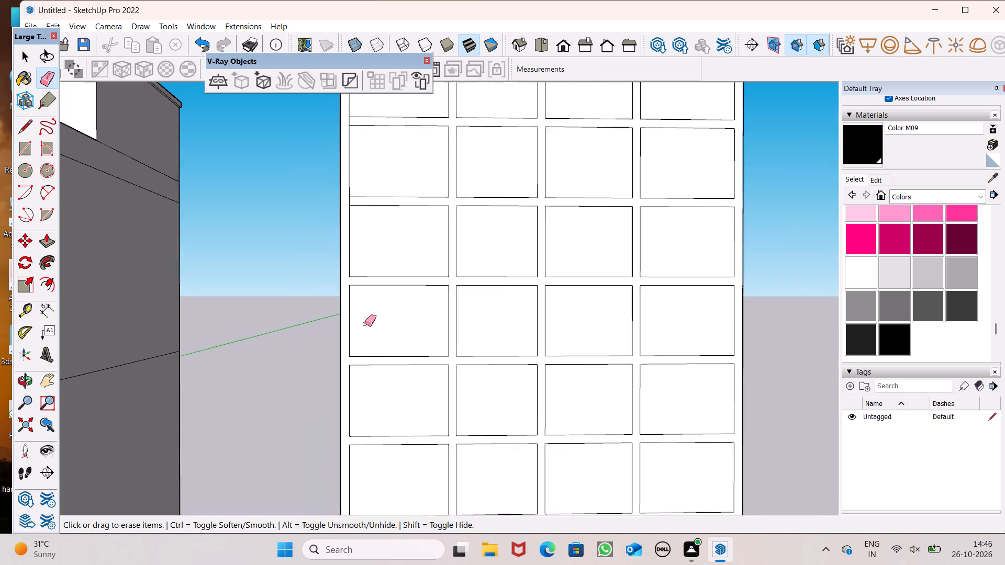
scroll(365, 324, "down", 2)
scroll(373, 205, "up", 10)
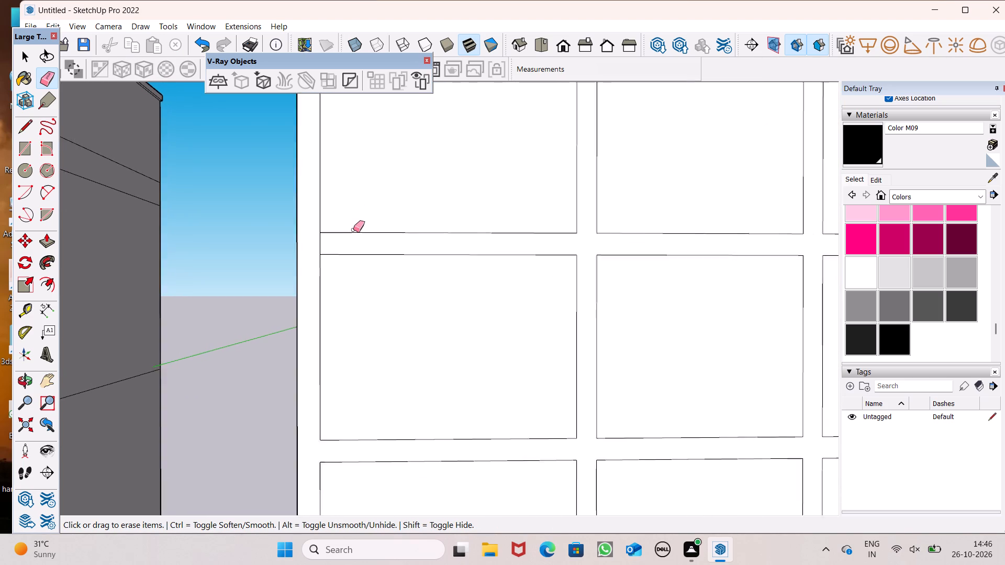
scroll(353, 230, "up", 9)
left_click_drag(259, 263, 286, 263)
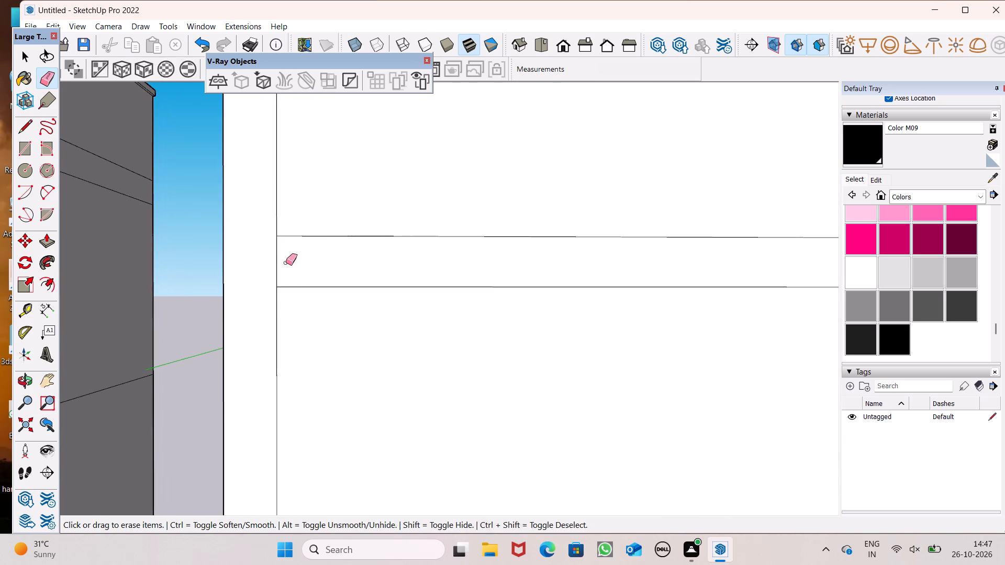
left_click_drag(286, 263, 285, 263)
scroll(298, 303, "down", 12)
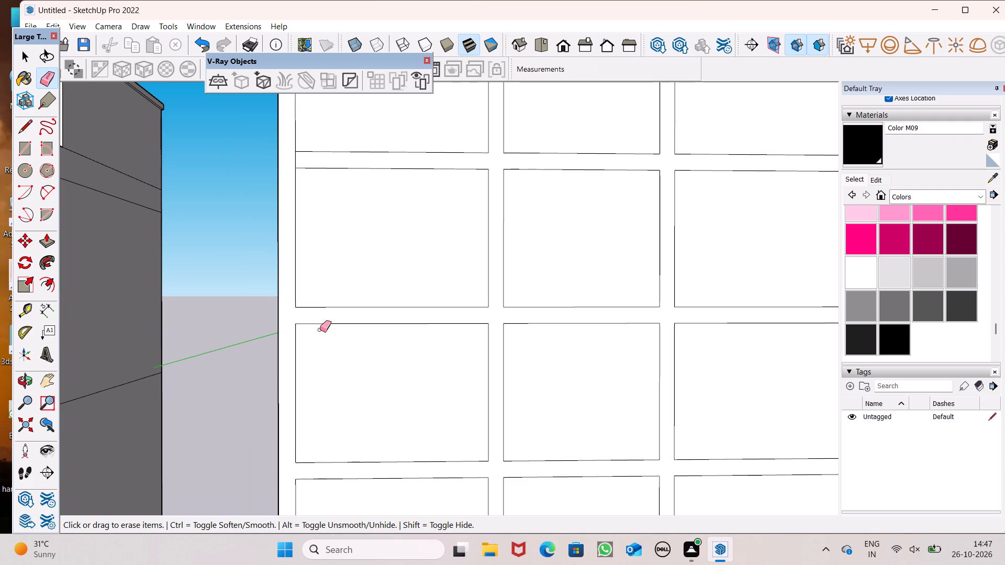
scroll(329, 301, "down", 4)
scroll(318, 203, "up", 5)
left_click_drag(301, 206, 297, 207)
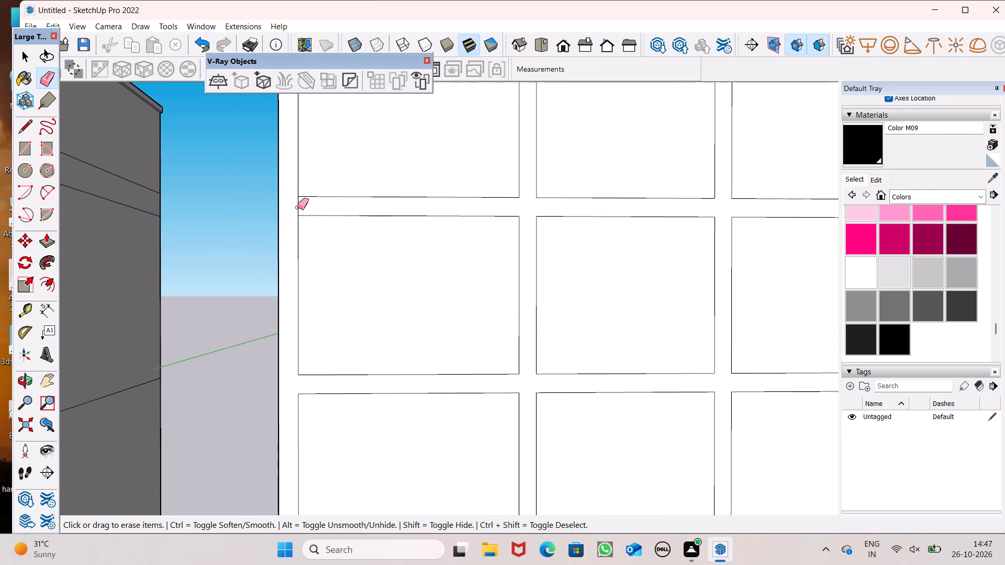
left_click_drag(297, 207, 295, 209)
Erase the short edges separating the upper ends of the leftmost and middle vertical strips from the top frame.
scroll(353, 288, "down", 13)
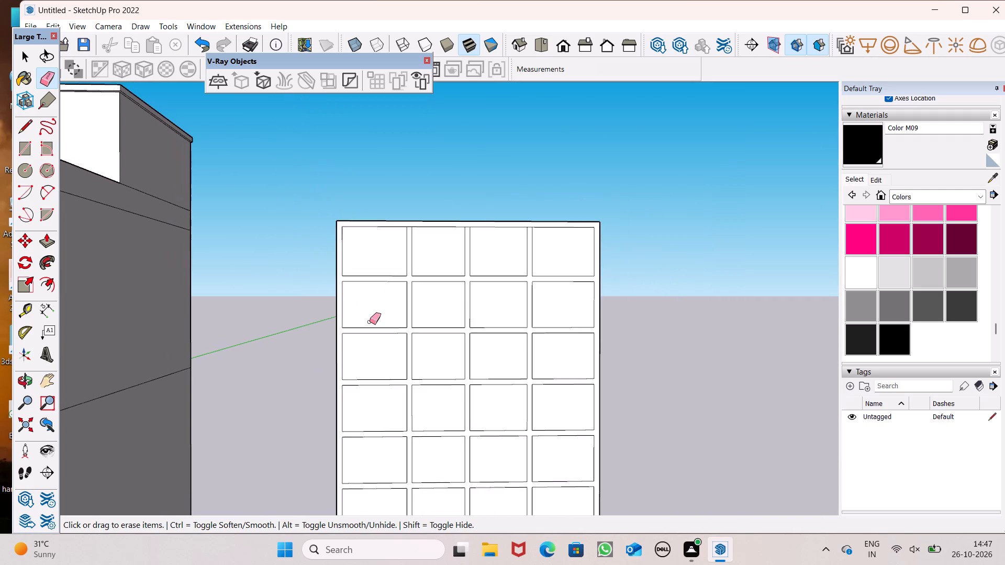
scroll(444, 241, "up", 11)
scroll(376, 210, "up", 3)
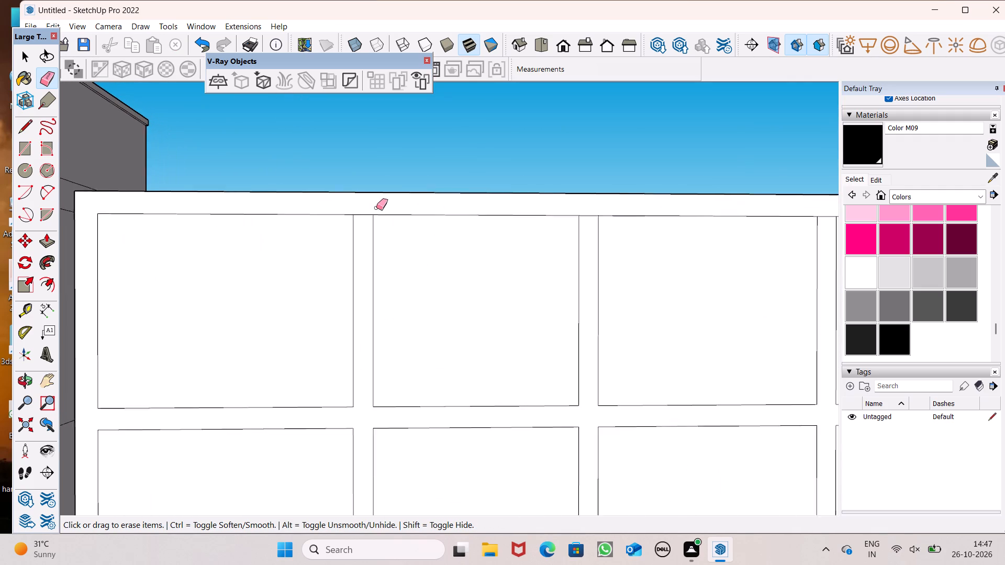
scroll(376, 208, "up", 2)
left_click_drag(363, 209, 361, 218)
scroll(351, 222, "down", 6)
scroll(473, 223, "up", 6)
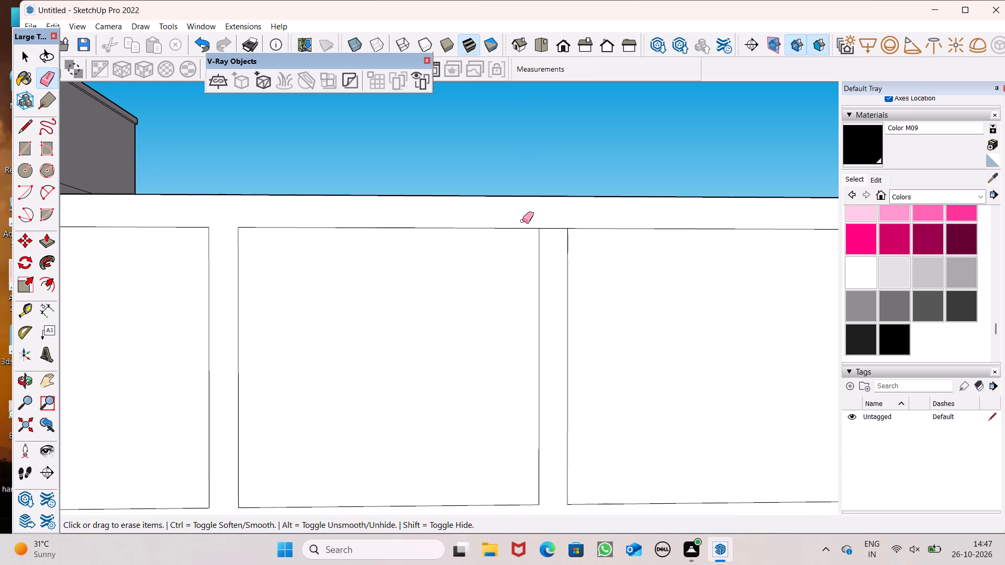
left_click_drag(549, 220, 550, 228)
Erase the short edge separating the upper end of the rightmost vertical strip from the top frame.
scroll(409, 213, "down", 7)
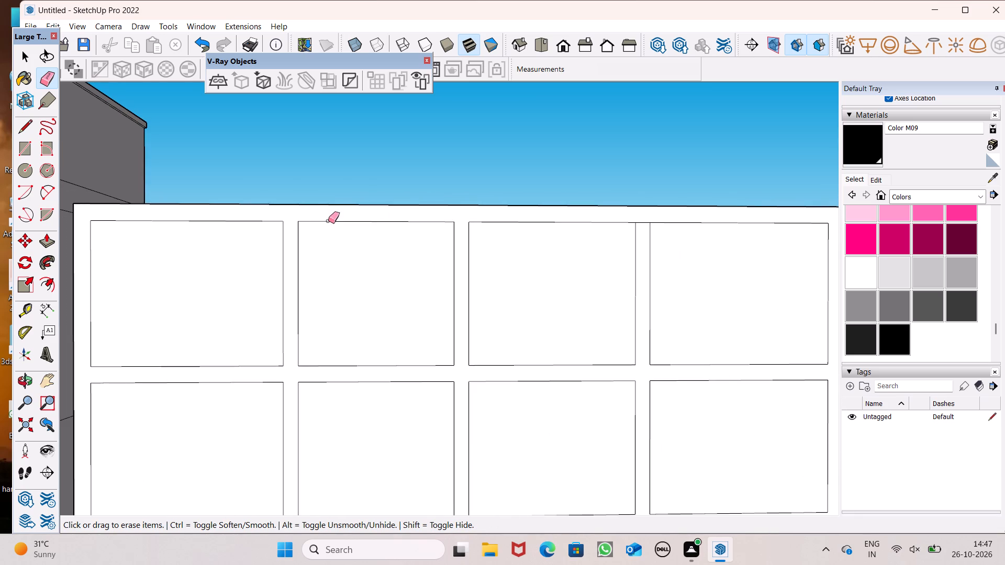
scroll(321, 223, "down", 2)
scroll(562, 212, "up", 6)
left_click(602, 230)
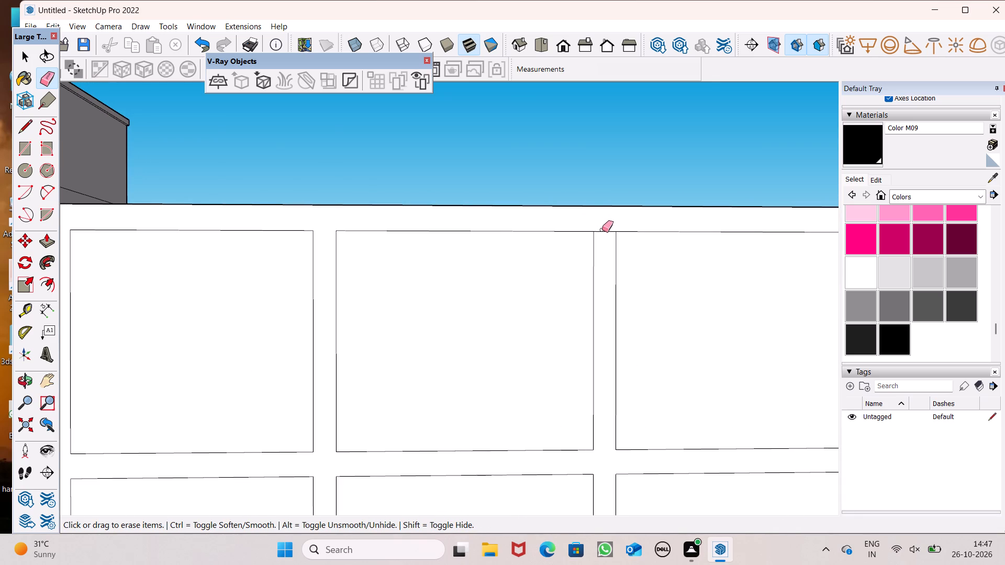
scroll(507, 162, "down", 7)
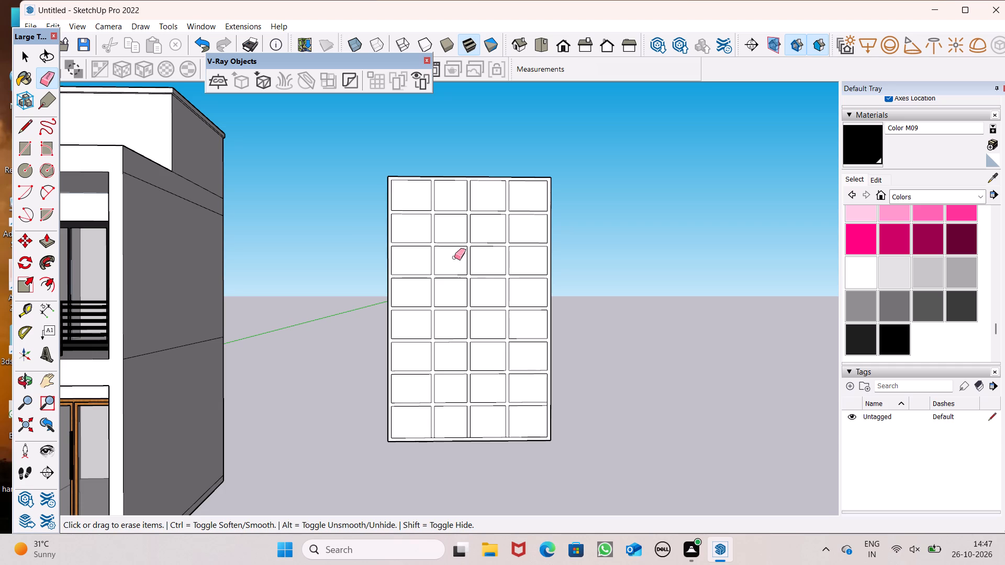
Erase the short edges separating the lower ends of the leftmost and middle vertical strips from the bottom frame.
scroll(454, 258, "up", 1)
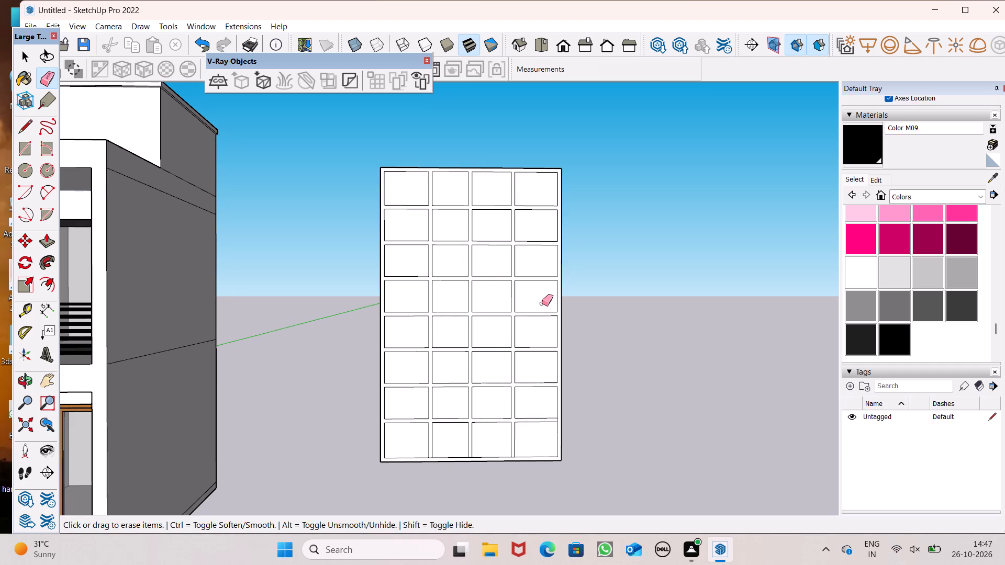
scroll(543, 303, "down", 6)
scroll(495, 407, "up", 7)
scroll(426, 383, "up", 3)
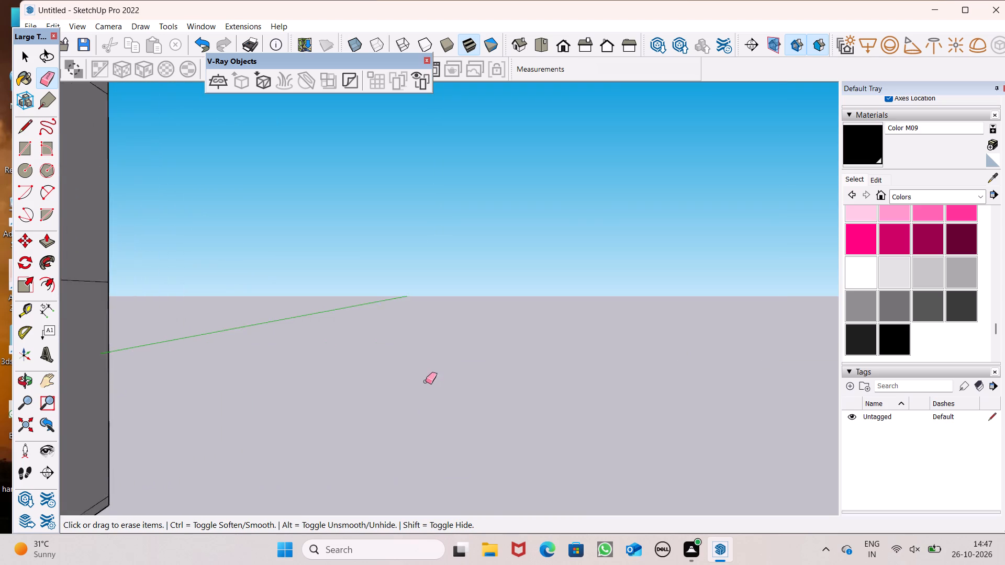
scroll(426, 381, "up", 3)
scroll(426, 354, "down", 5)
scroll(396, 243, "up", 6)
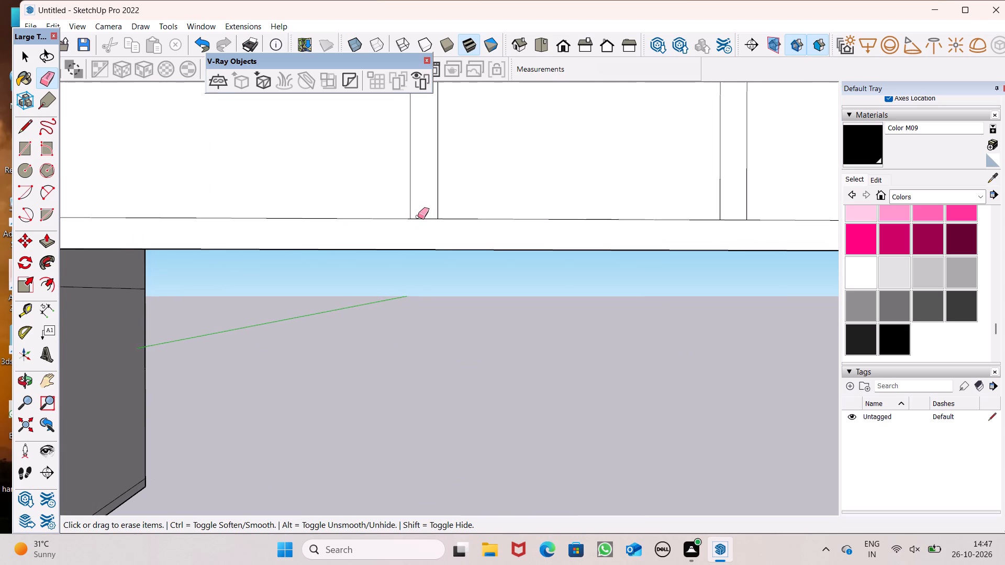
left_click_drag(420, 213, 420, 218)
scroll(391, 251, "down", 6)
scroll(418, 243, "up", 5)
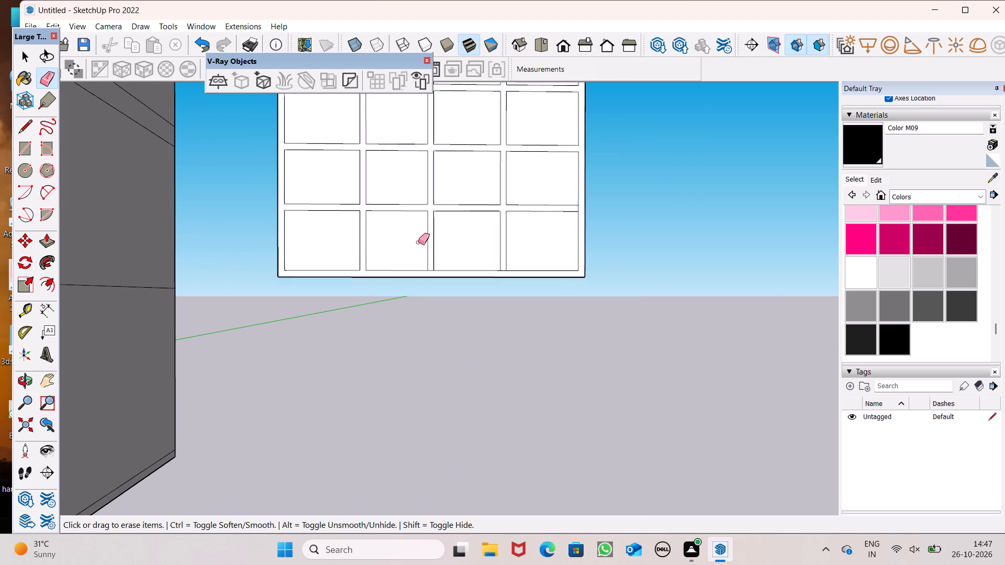
scroll(418, 242, "up", 7)
scroll(441, 290, "up", 9)
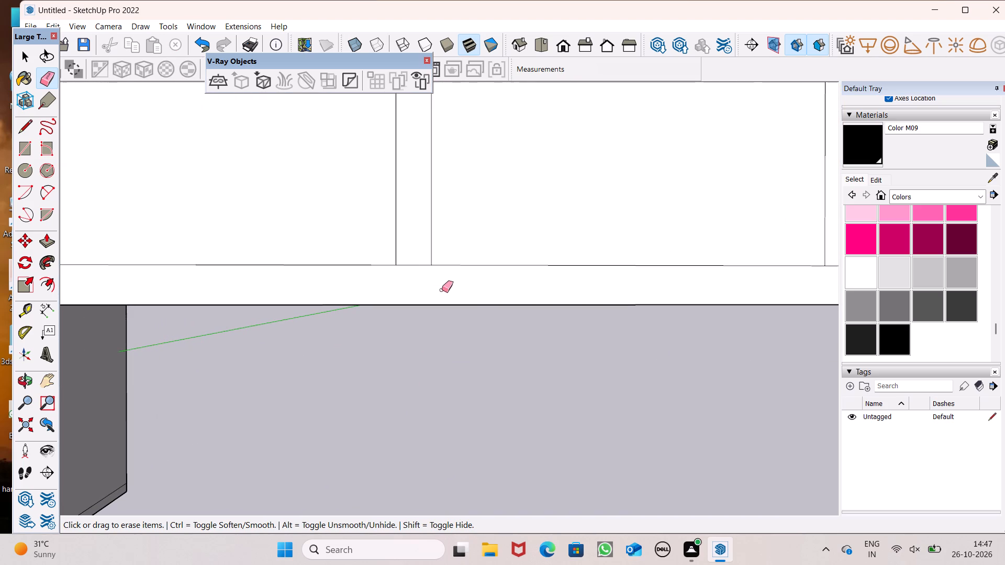
scroll(442, 290, "up", 1)
left_click(412, 262)
left_click_drag(407, 255, 409, 261)
left_click(409, 264)
Erase the short edges closing the rightmost vertical strip's lower end and the lowest horizontal bar's right end.
scroll(347, 240, "down", 12)
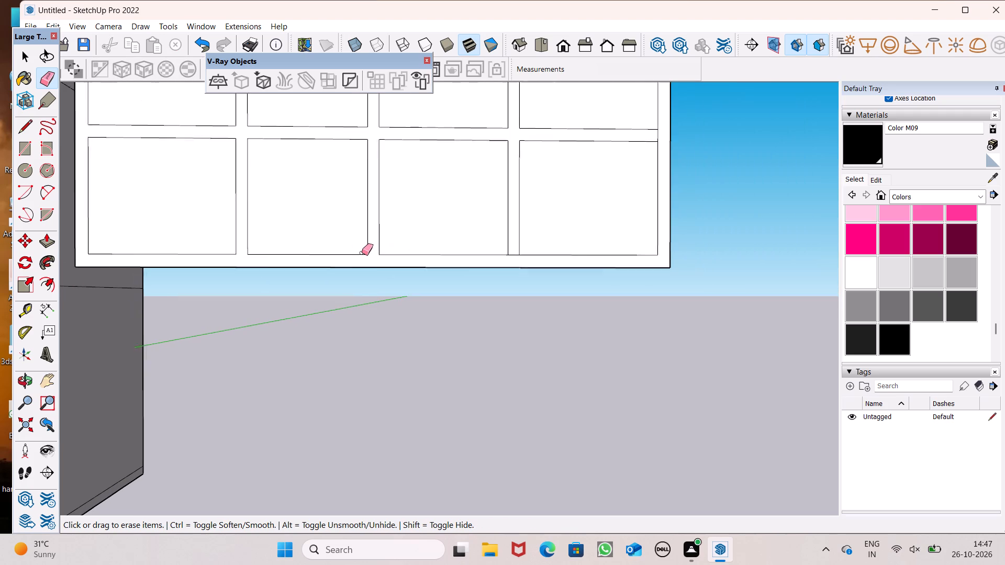
scroll(362, 253, "down", 3)
scroll(455, 255, "up", 5)
left_click(489, 251)
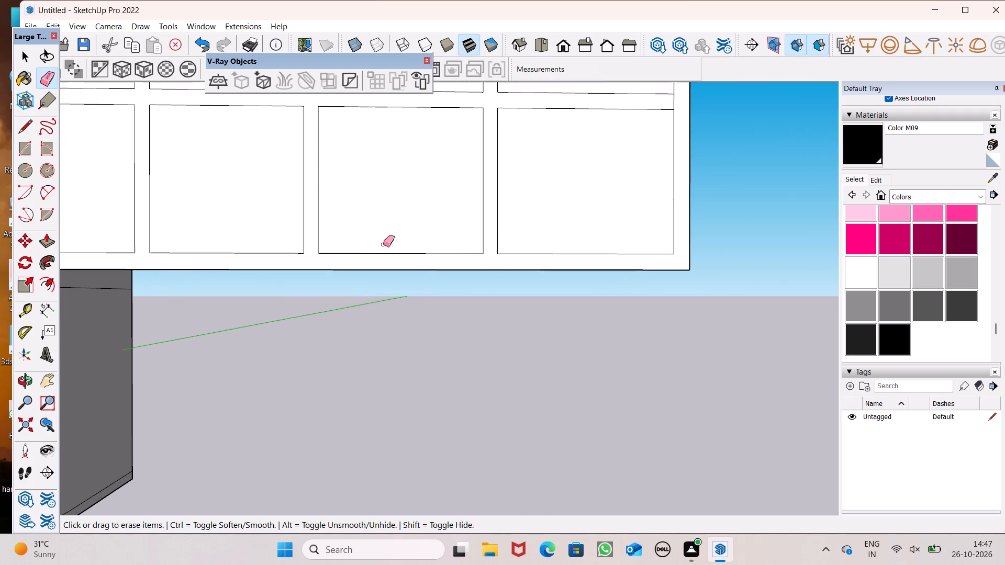
scroll(379, 247, "down", 3)
scroll(566, 168, "up", 6)
left_click(610, 136)
Paint the four panes in the grid panel's top row with Translucent Glass Gray from the Glass and Mirrors collection.
scroll(572, 222, "down", 6)
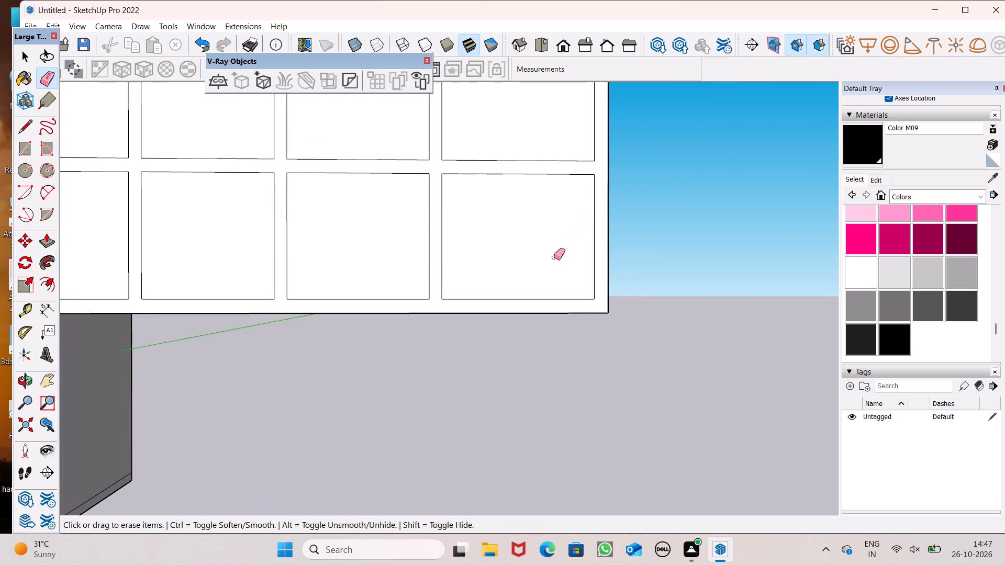
scroll(554, 257, "down", 7)
scroll(575, 166, "up", 6)
scroll(568, 243, "down", 10)
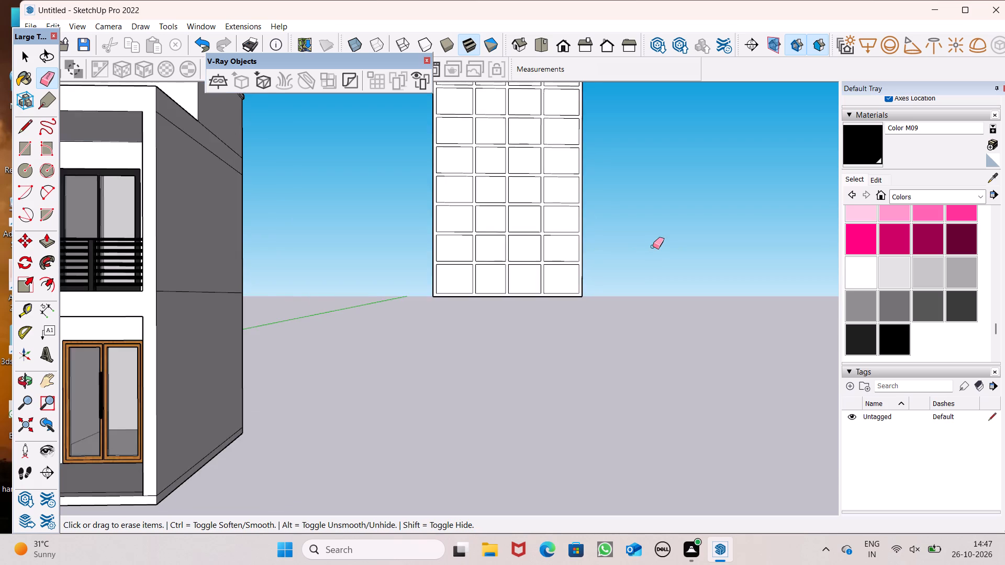
scroll(653, 246, "down", 2)
middle_click(649, 230)
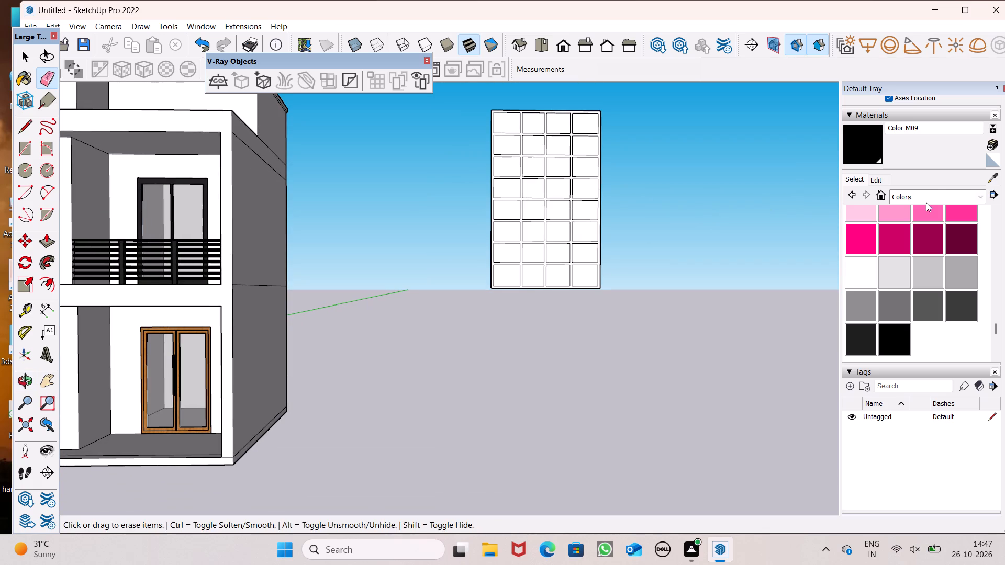
left_click(933, 191)
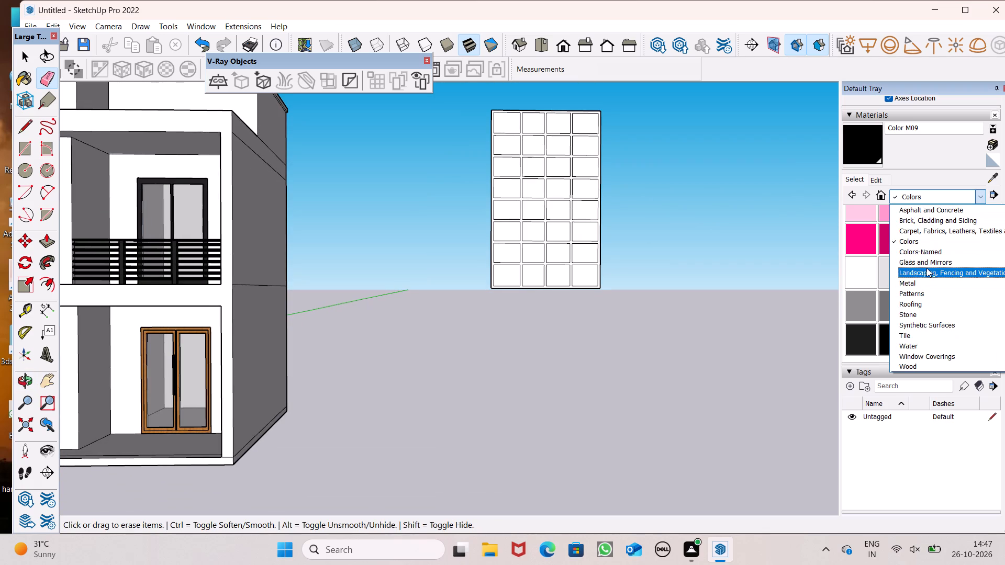
left_click(926, 264)
left_click(961, 254)
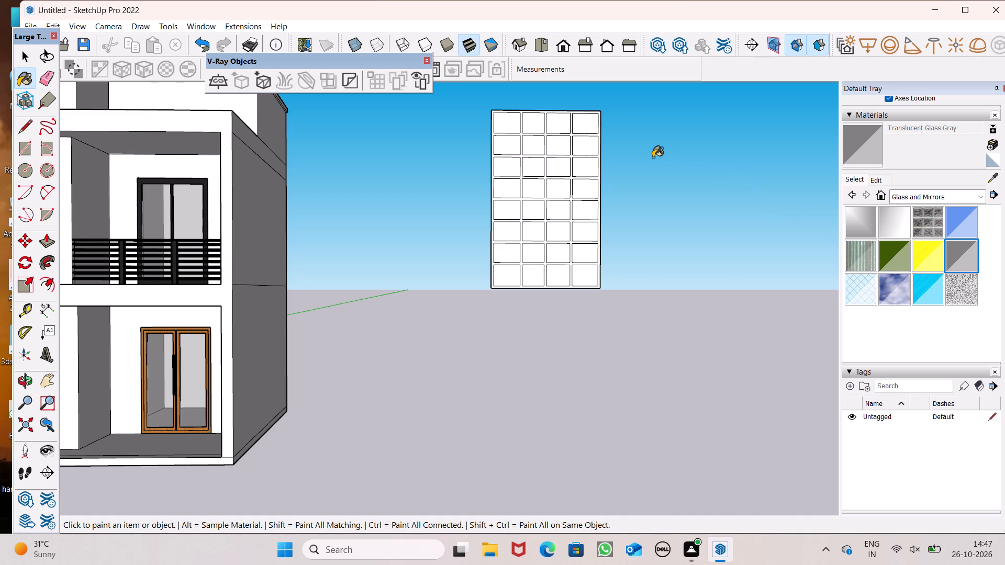
scroll(608, 129, "up", 1)
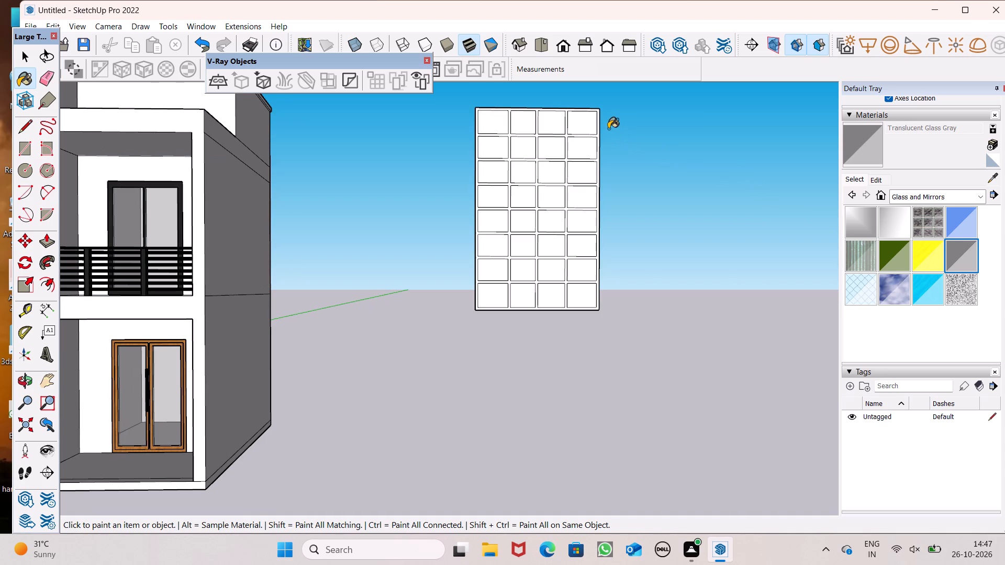
scroll(576, 118, "up", 5)
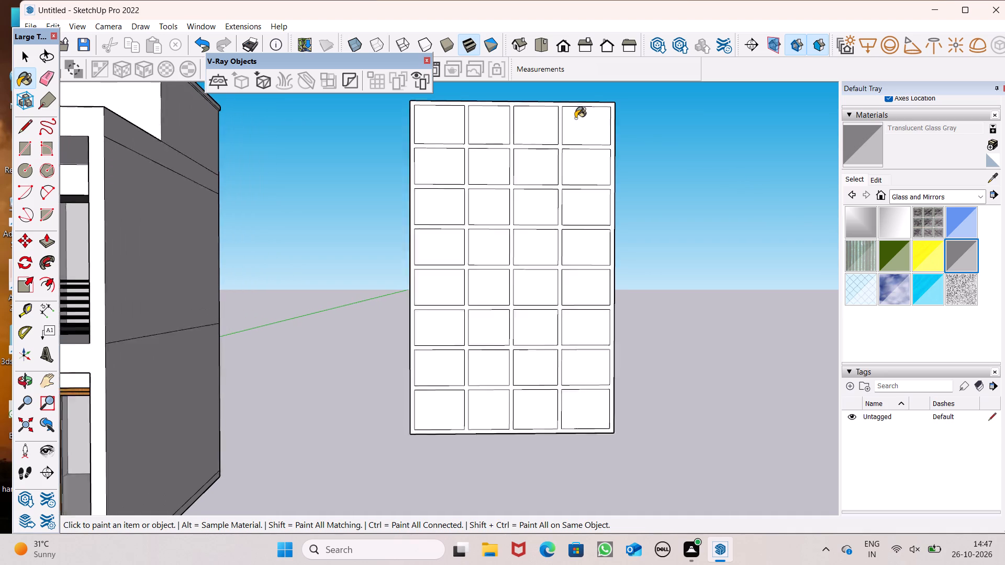
scroll(575, 118, "up", 1)
left_click(575, 120)
left_click(528, 123)
left_click(467, 127)
left_click(429, 128)
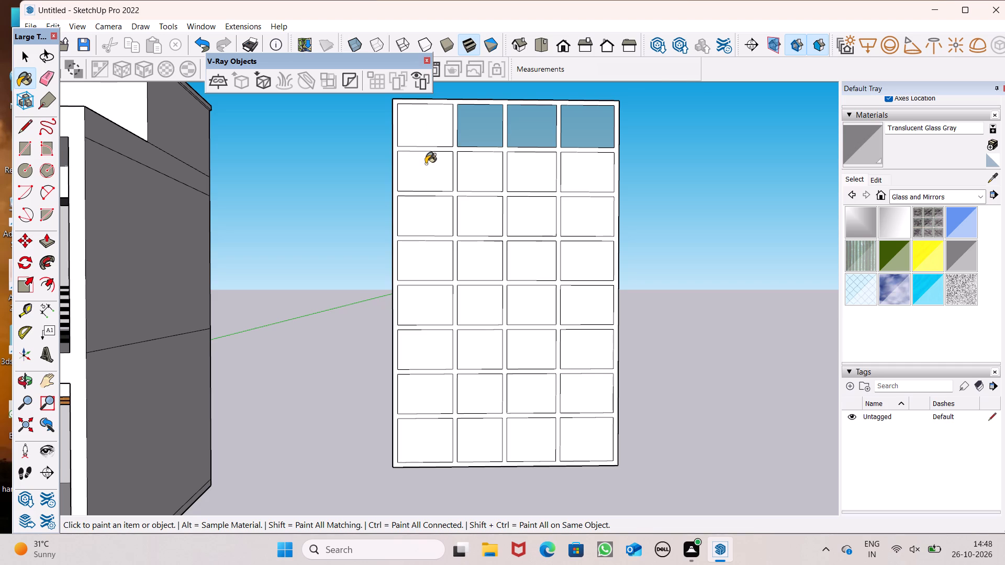
Paint all panes in the second and third rows from the top with Translucent Glass Gray.
scroll(435, 173, "up", 3)
left_click(435, 173)
left_click(479, 172)
left_click(488, 240)
left_click(445, 227)
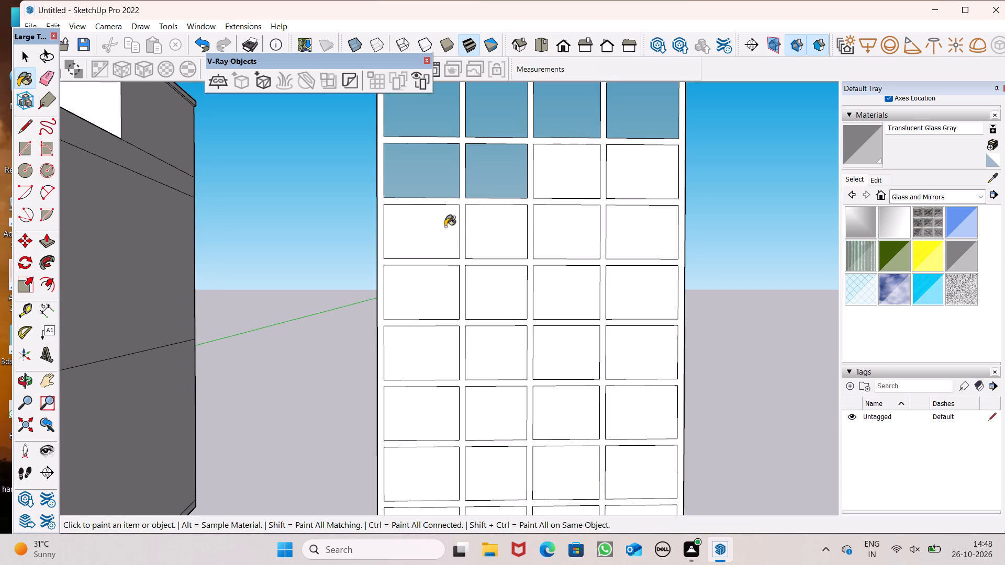
scroll(553, 236, "up", 4)
left_click(561, 236)
left_click(589, 158)
left_click(719, 156)
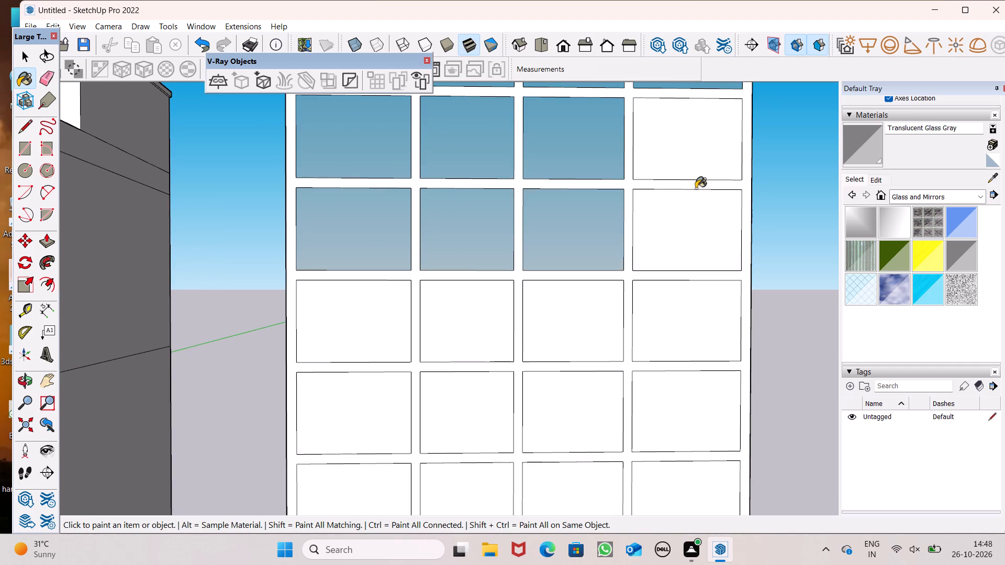
left_click(686, 224)
Paint all panes in the fourth and fifth rows from the top with Translucent Glass Gray.
left_click(967, 253)
left_click(692, 306)
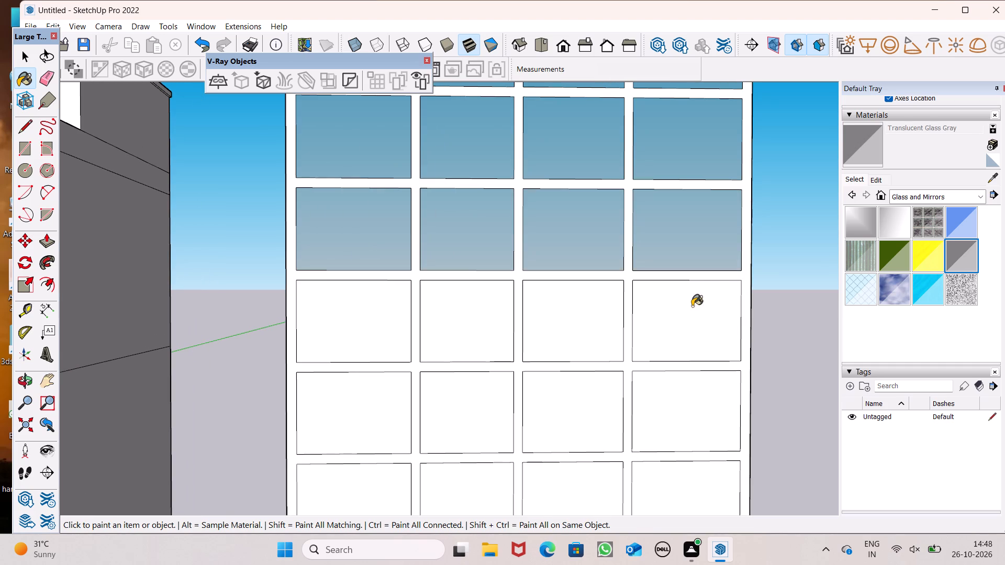
left_click(579, 307)
left_click(483, 311)
left_click(493, 234)
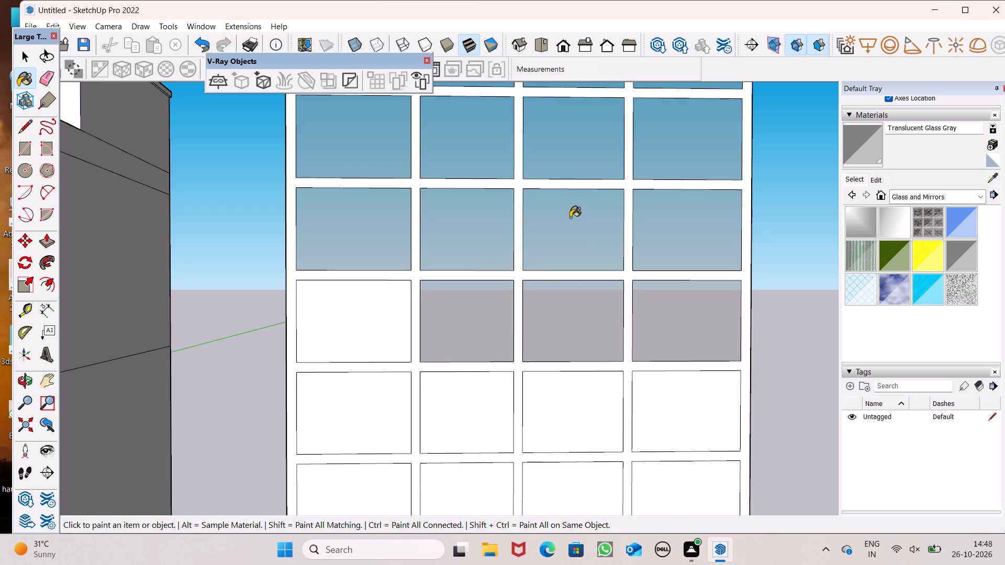
scroll(570, 218, "down", 4)
scroll(518, 264, "up", 4)
left_click(394, 299)
left_click(409, 378)
left_click(516, 393)
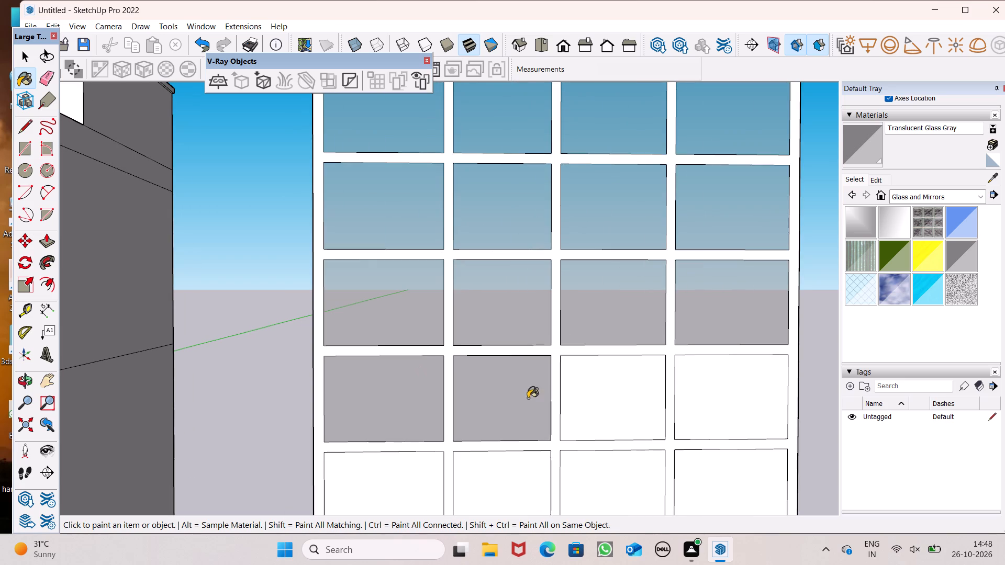
left_click(601, 401)
left_click_drag(825, 421, 819, 421)
left_click(745, 407)
Paint all panes in the sixth and seventh rows from the top with Translucent Glass Gray.
scroll(711, 301, "down", 7)
scroll(720, 378, "up", 4)
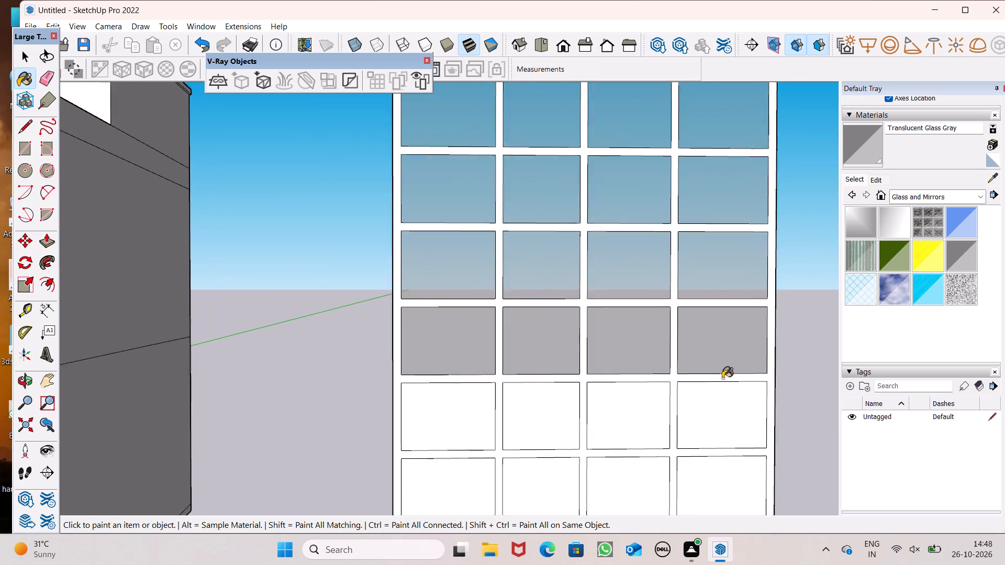
scroll(722, 378, "up", 2)
left_click(721, 417)
left_click(644, 420)
left_click(467, 424)
left_click(370, 418)
scroll(624, 223, "down", 5)
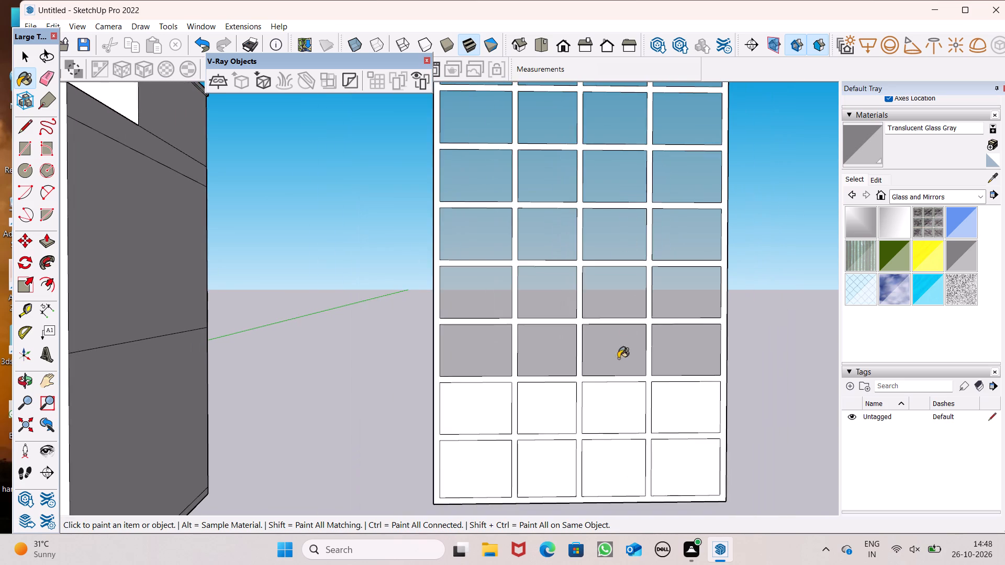
scroll(598, 399, "up", 4)
left_click(541, 410)
left_click_drag(415, 415, 433, 416)
left_click(619, 423)
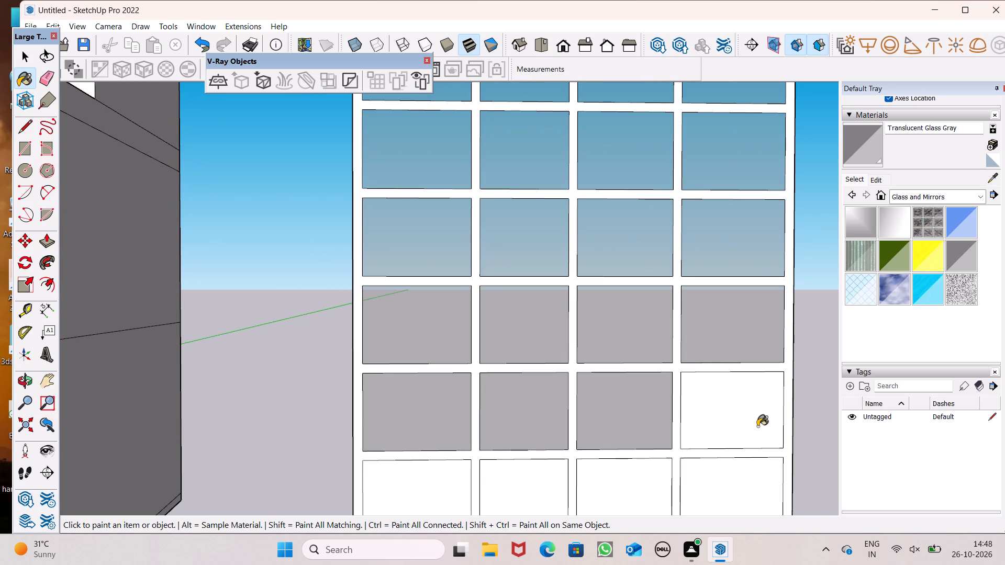
left_click(757, 426)
Paint the four panes in the grid panel's bottom row with Translucent Glass Gray and leave the Paint Bucket.
scroll(699, 280, "down", 7)
scroll(720, 415, "up", 5)
left_click(718, 397)
left_click(610, 405)
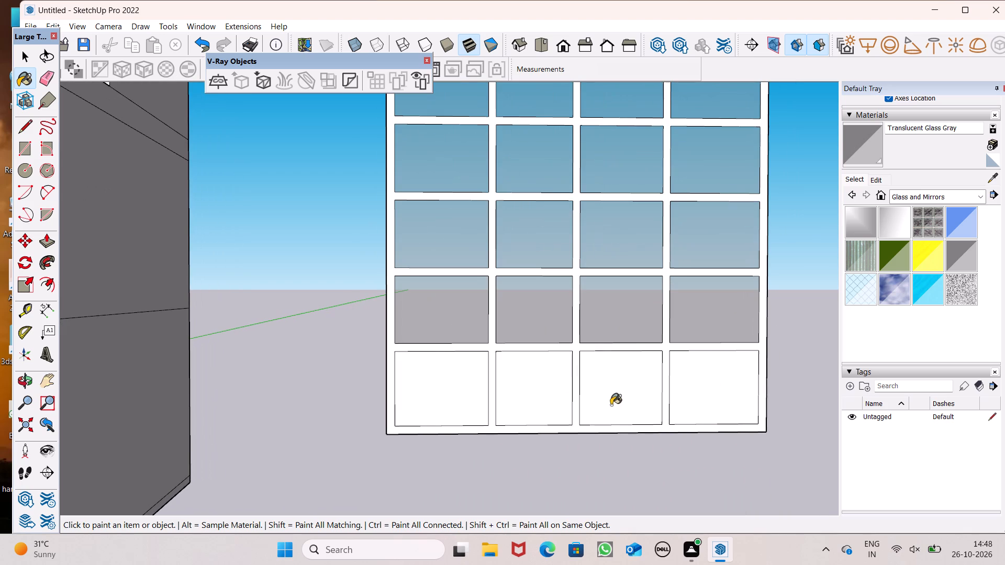
left_click(540, 390)
left_click(453, 394)
scroll(573, 304, "down", 3)
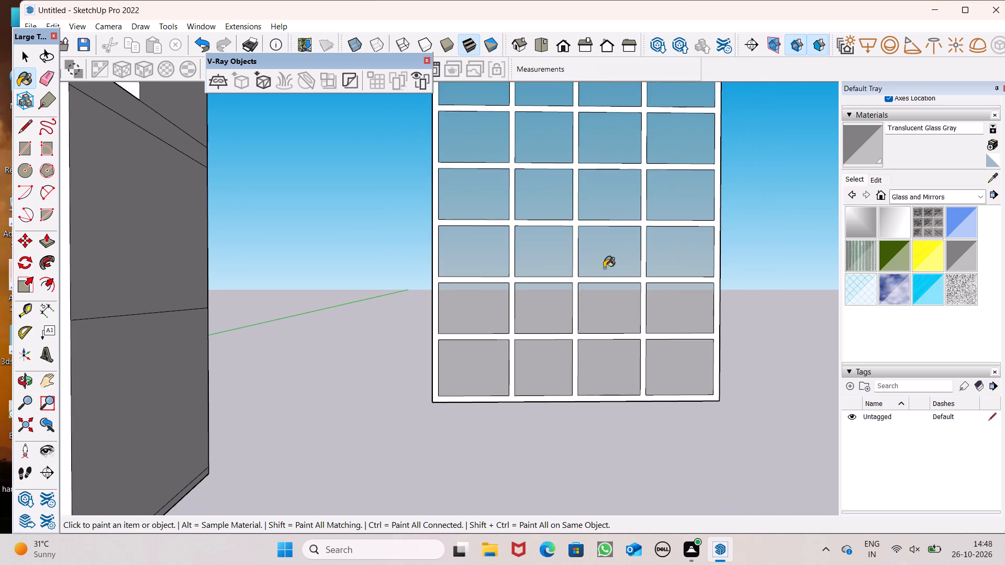
scroll(593, 277, "down", 2)
scroll(452, 277, "up", 1)
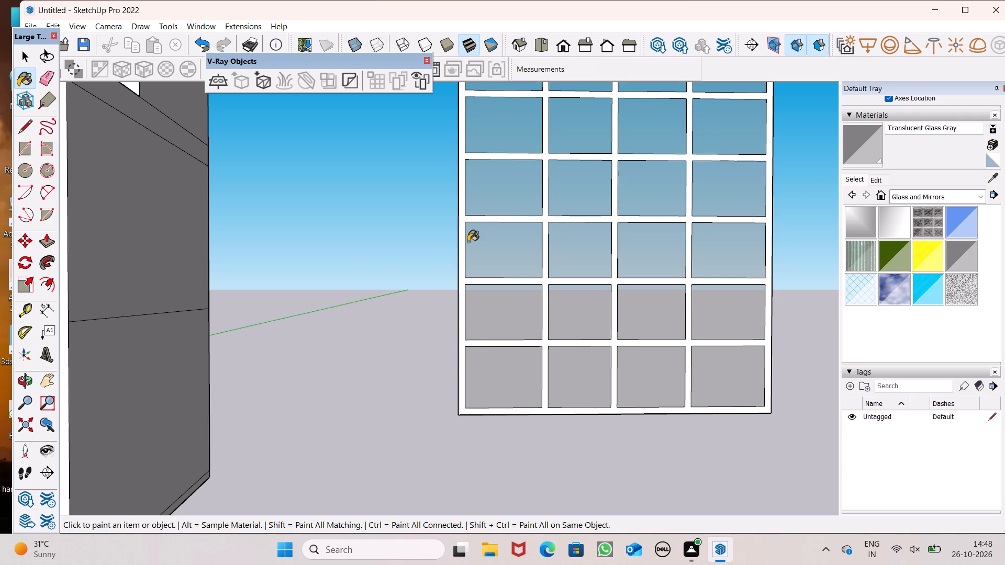
key("space")
Examine the whole glazed grid panel beside the house from a slightly raised viewpoint.
scroll(379, 225, "down", 3)
scroll(441, 198, "down", 1)
middle_click_drag(456, 263, 451, 297)
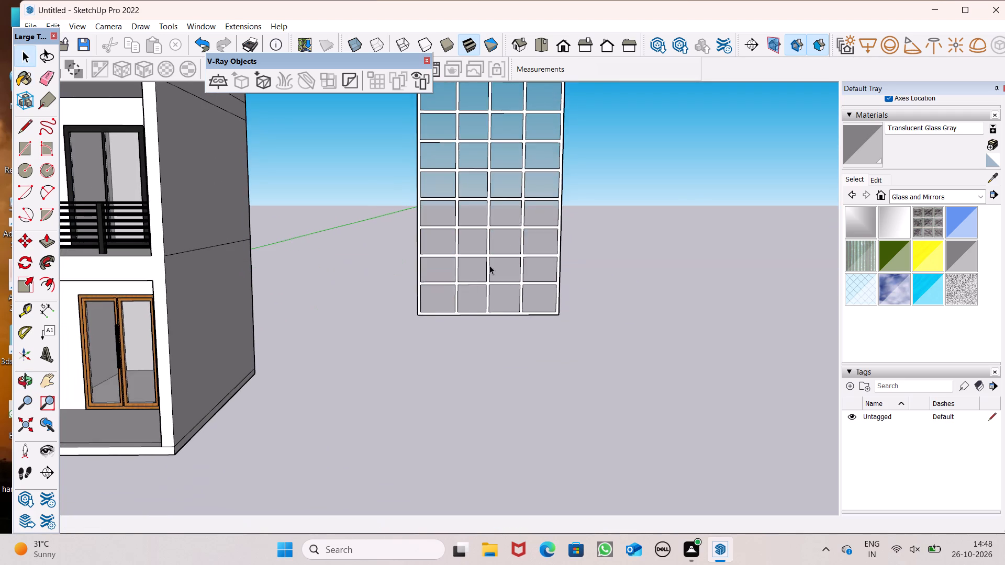
scroll(511, 247, "down", 3)
scroll(509, 95, "up", 5)
scroll(509, 96, "down", 4)
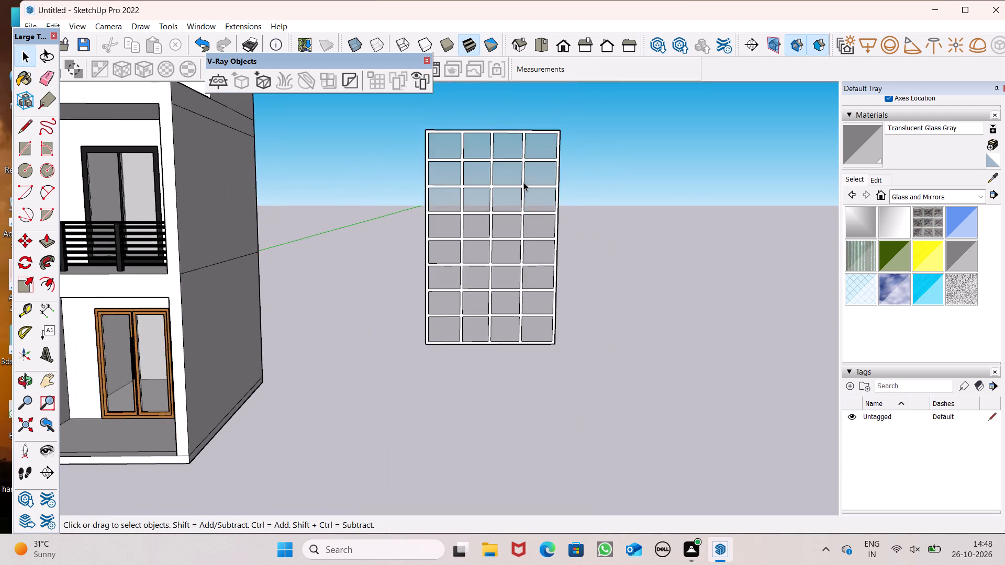
scroll(523, 182, "up", 2)
scroll(523, 182, "down", 1)
scroll(532, 171, "up", 1)
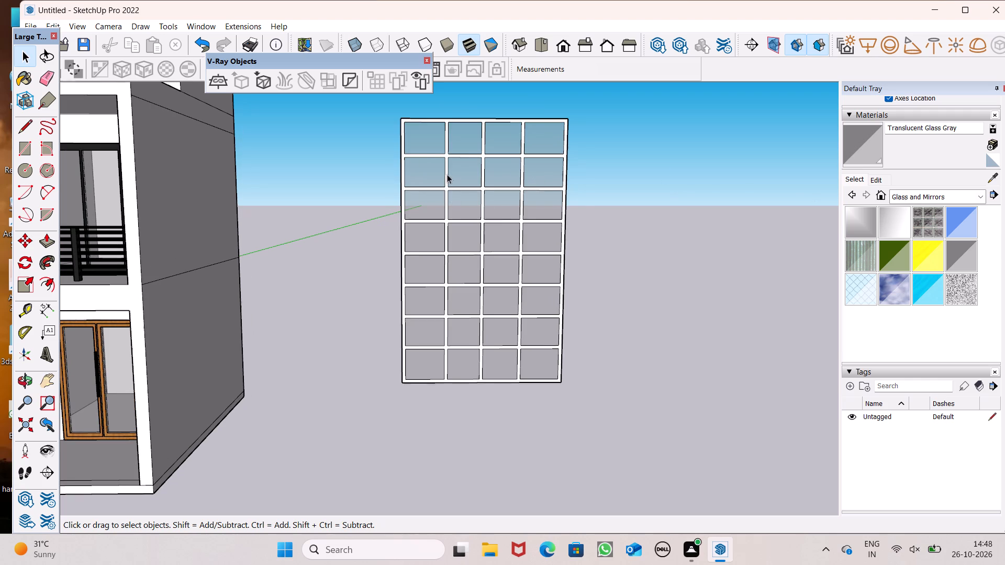
scroll(447, 173, "up", 1)
scroll(515, 169, "up", 1)
Switch the materials library from Glass and Mirrors to the Colors collection.
left_click(924, 198)
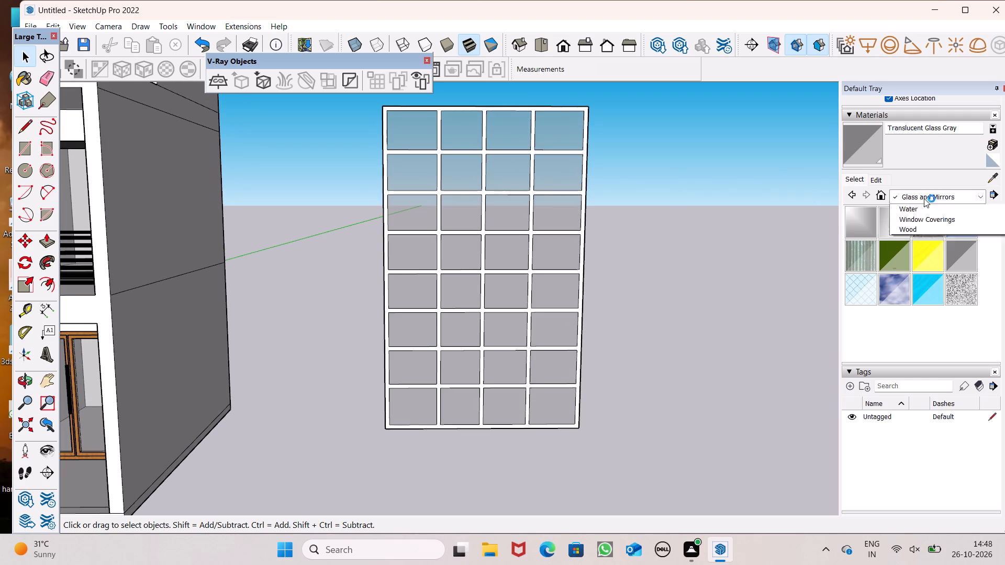
scroll(451, 199, "up", 2)
scroll(548, 207, "up", 1)
scroll(548, 207, "down", 1)
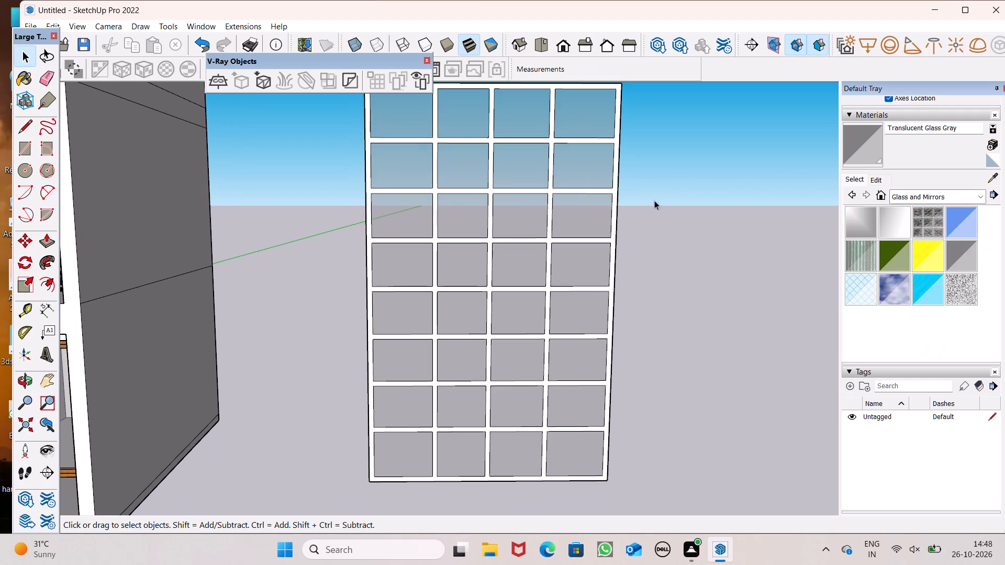
left_click(964, 197)
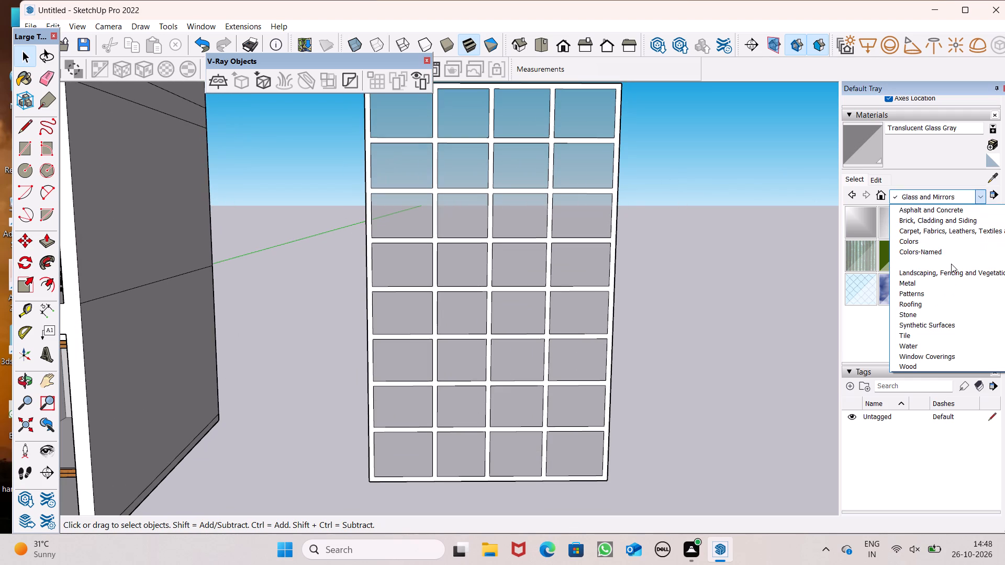
left_click(951, 243)
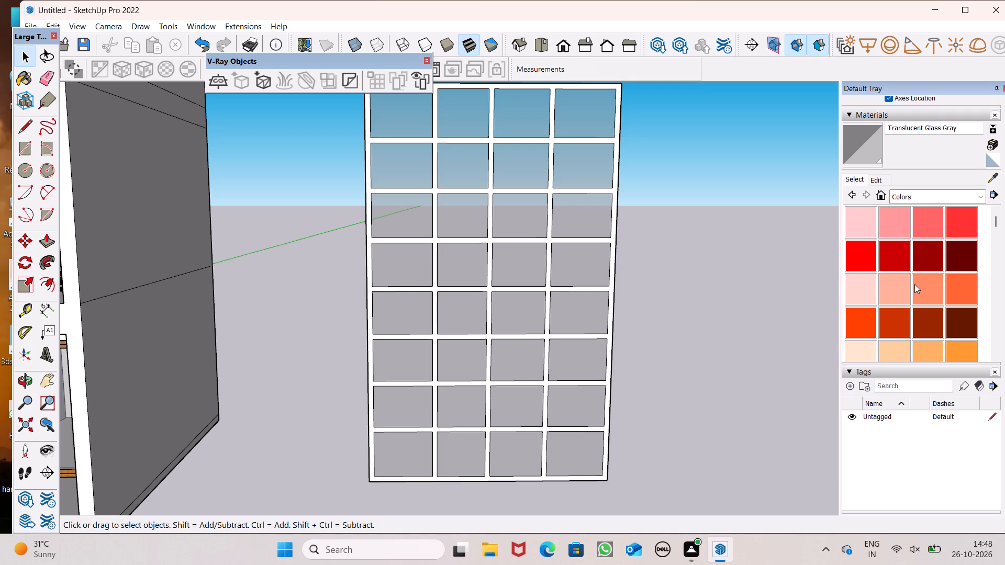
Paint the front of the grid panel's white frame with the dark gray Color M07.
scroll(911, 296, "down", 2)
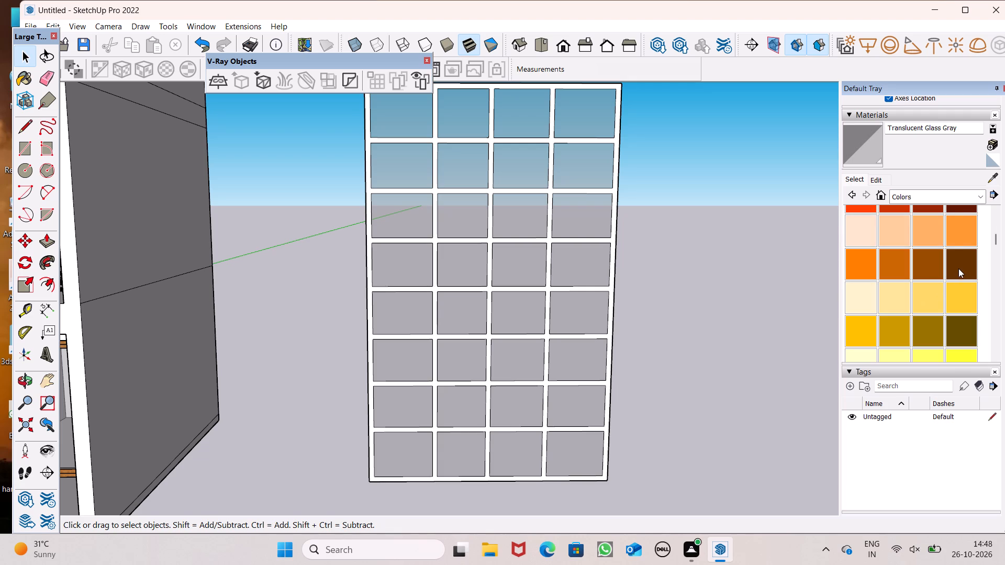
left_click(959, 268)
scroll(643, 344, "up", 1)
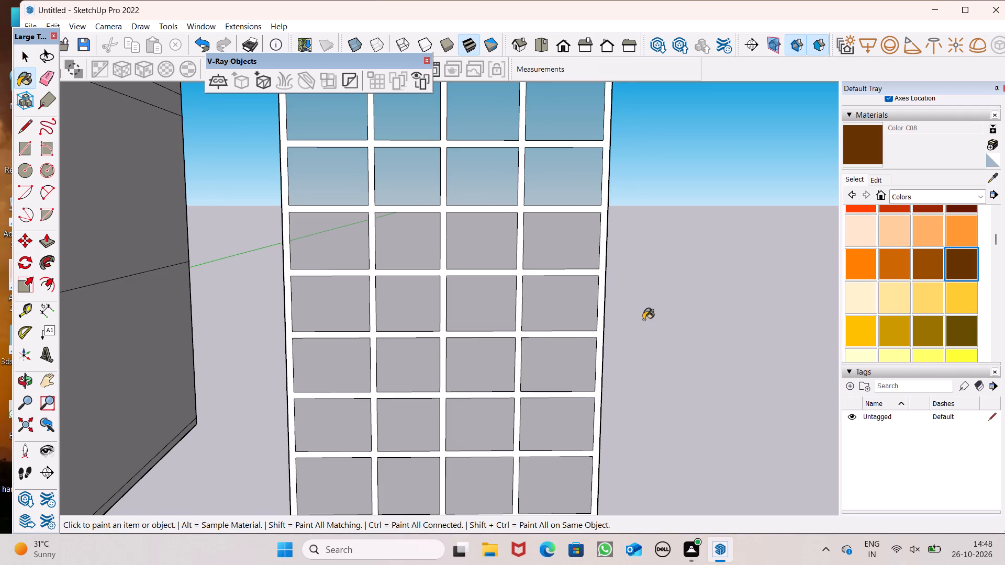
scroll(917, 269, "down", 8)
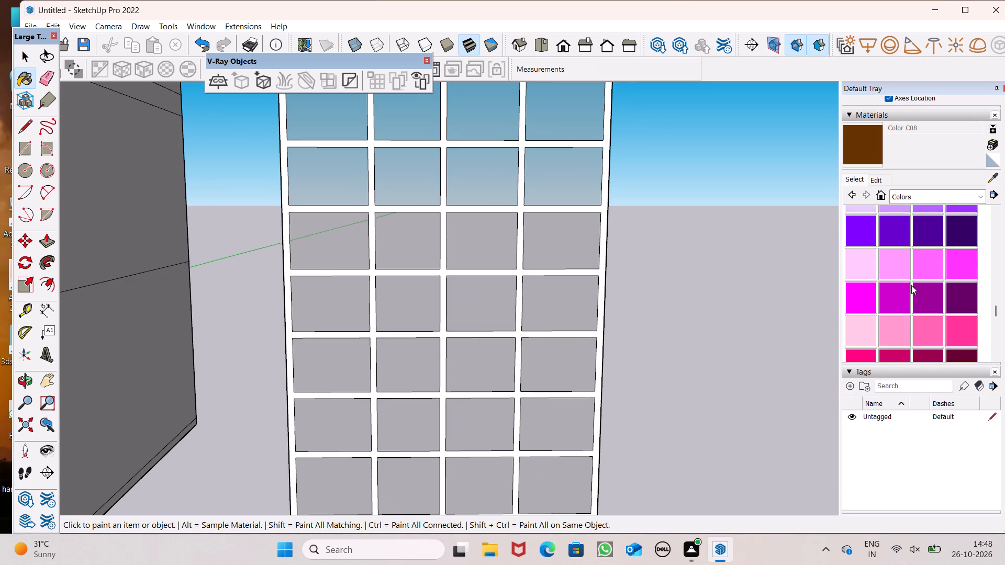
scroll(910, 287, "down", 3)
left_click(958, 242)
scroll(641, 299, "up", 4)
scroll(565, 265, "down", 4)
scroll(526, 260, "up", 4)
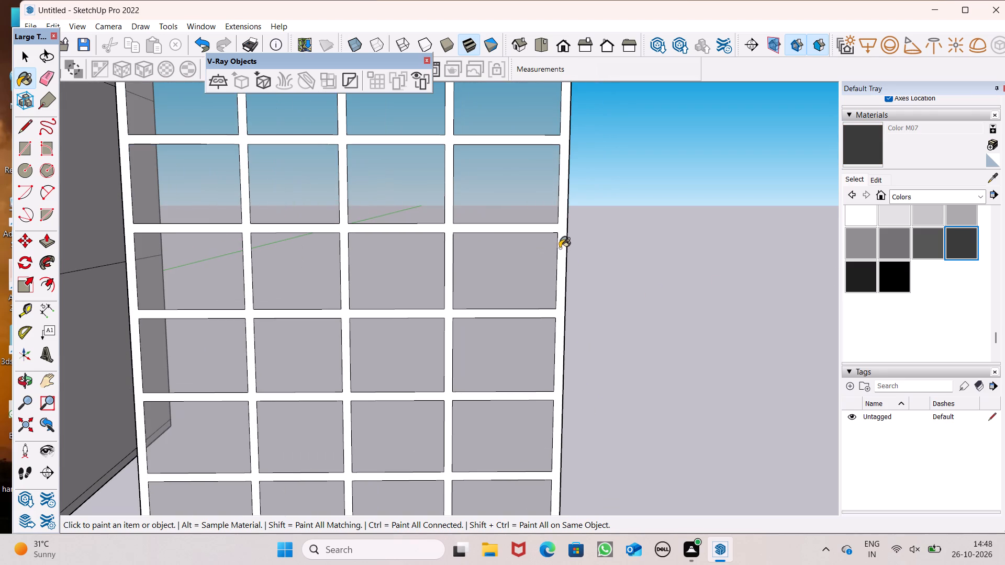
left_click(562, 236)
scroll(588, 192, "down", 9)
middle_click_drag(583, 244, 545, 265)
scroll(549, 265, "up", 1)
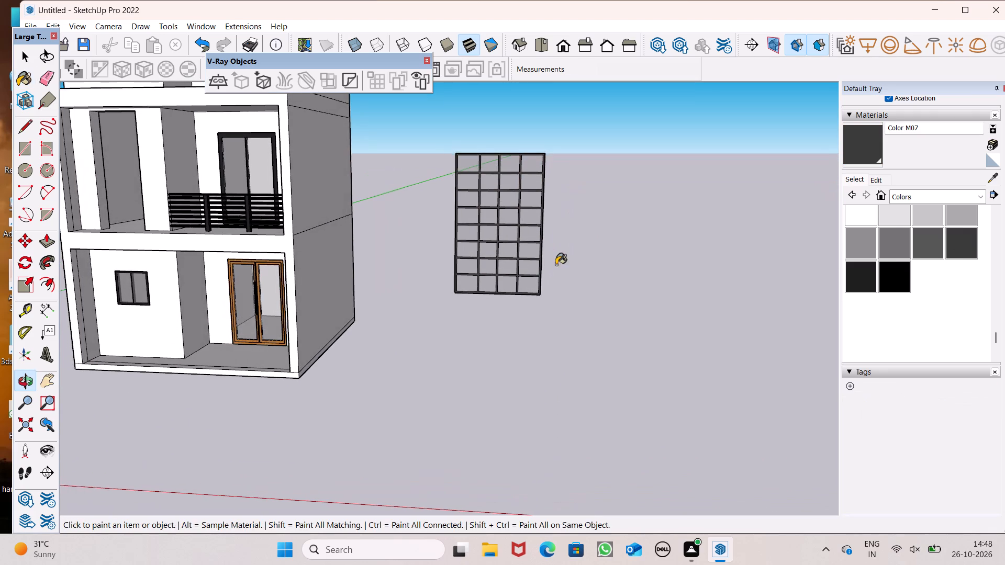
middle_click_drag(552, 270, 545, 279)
Paint the front of the grid panel's frame with the near-black Color M08.
left_click(859, 287)
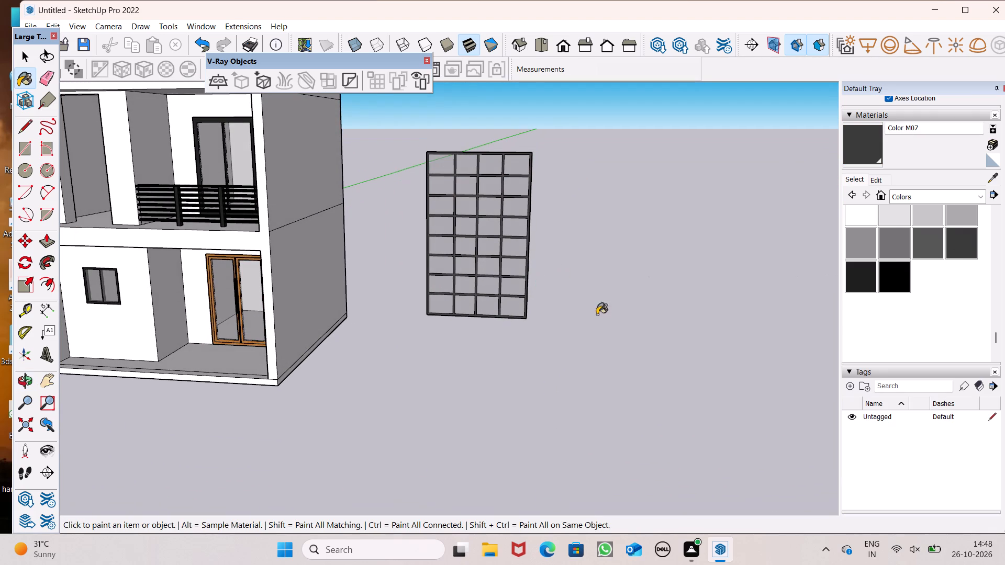
scroll(533, 324, "up", 7)
left_click(699, 242)
scroll(693, 245, "down", 2)
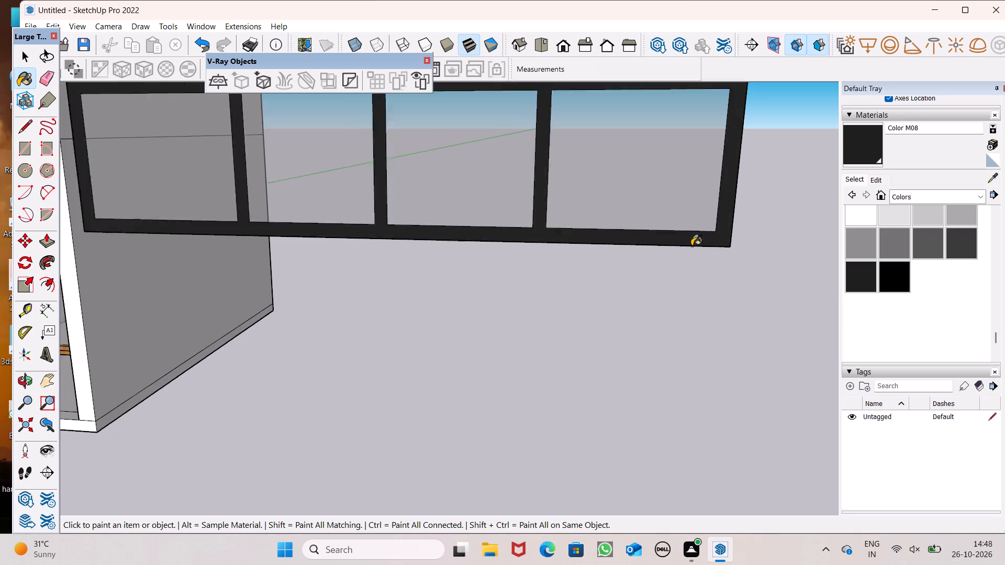
scroll(691, 246, "down", 11)
scroll(668, 276, "up", 1)
Paint the back face of the grid panel's frame with Color M08 and leave the Paint Bucket.
middle_click_drag(664, 277, 530, 329)
scroll(532, 304, "up", 1)
scroll(669, 235, "down", 5)
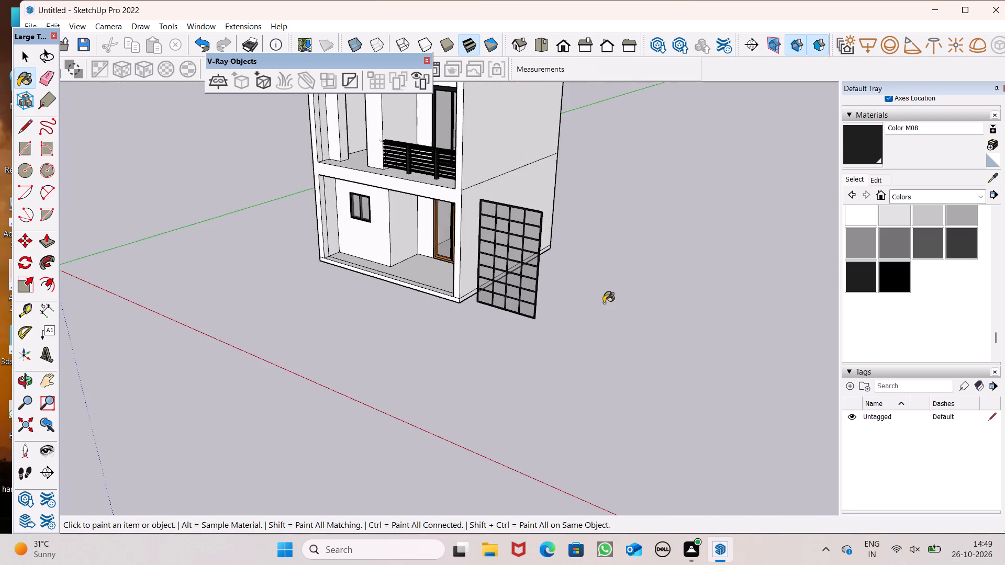
middle_click_drag(595, 307, 212, 297)
scroll(156, 235, "up", 18)
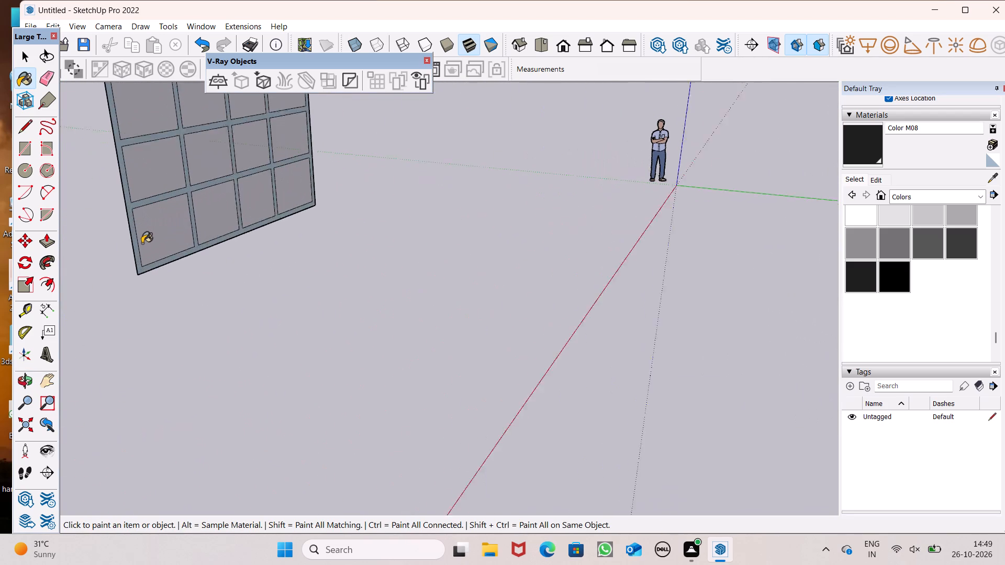
scroll(142, 243, "up", 5)
left_click(133, 257)
scroll(133, 257, "up", 1)
scroll(281, 241, "down", 11)
middle_click_drag(338, 293, 543, 318)
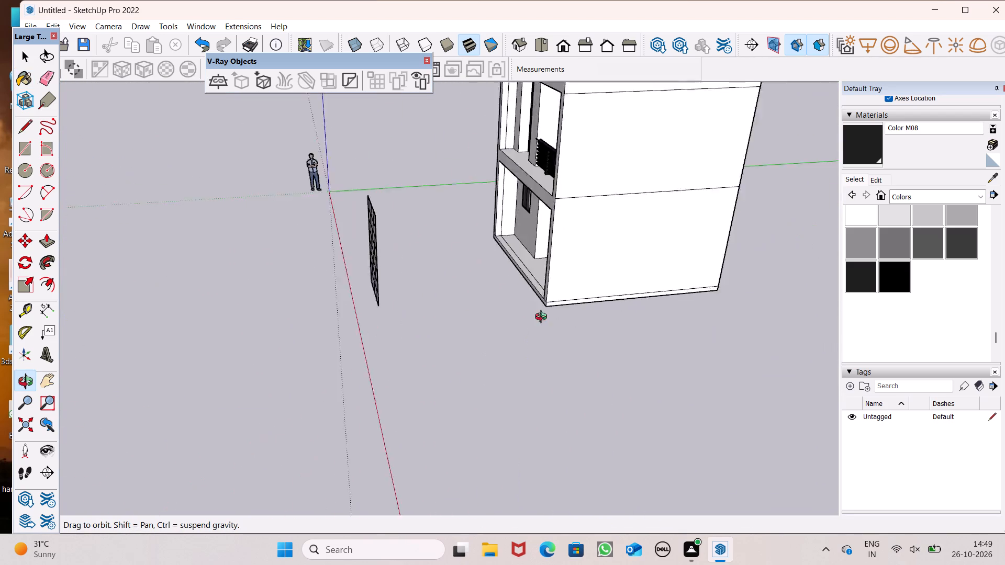
middle_click_drag(543, 318, 706, 301)
scroll(705, 302, "up", 1)
middle_click_drag(706, 301, 599, 336)
key("space")
Push/Pull the back face of the grid panel's frame outward about 2 inches from the glass.
middle_click_drag(572, 311, 237, 320)
scroll(158, 234, "up", 4)
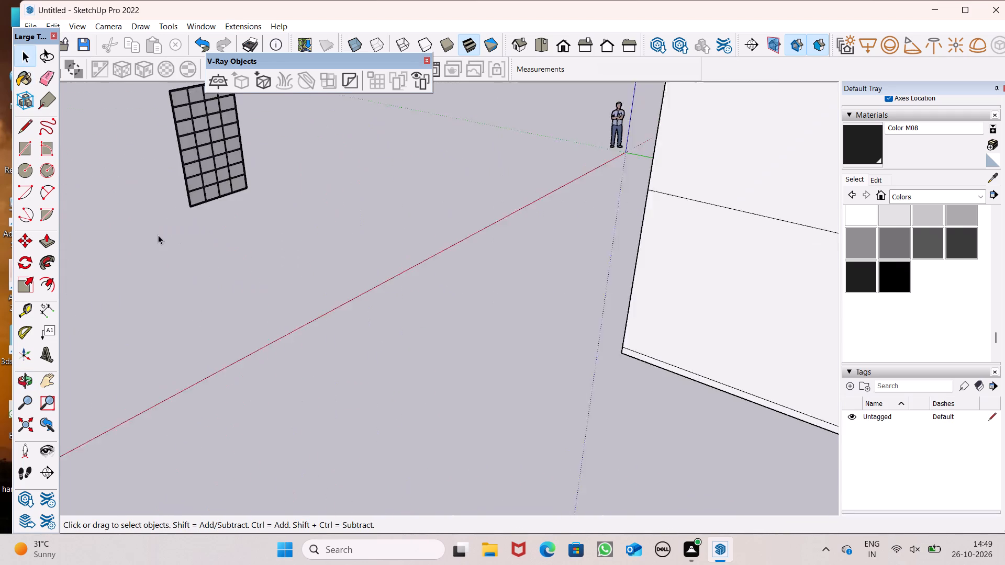
scroll(158, 235, "up", 2)
scroll(370, 305, "up", 1)
scroll(131, 218, "down", 6)
scroll(98, 93, "up", 6)
scroll(228, 172, "up", 5)
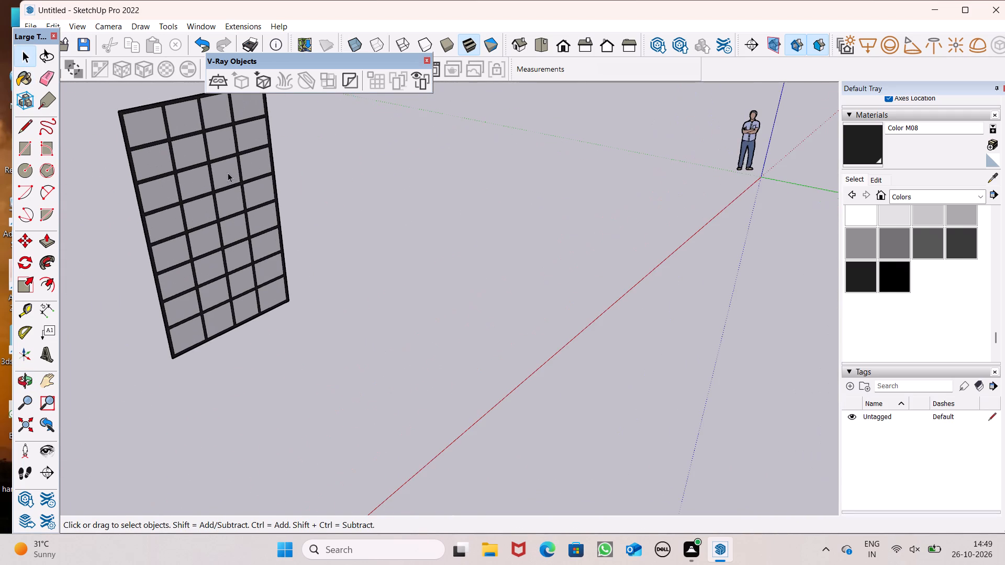
left_click(42, 243)
scroll(174, 363, "up", 5)
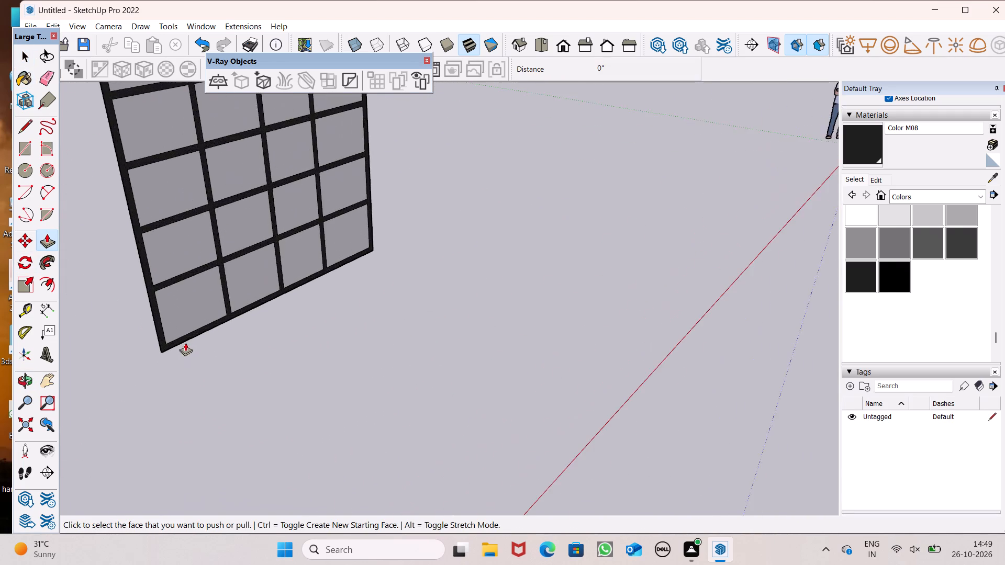
scroll(184, 343, "up", 4)
scroll(178, 337, "down", 4)
scroll(148, 341, "up", 5)
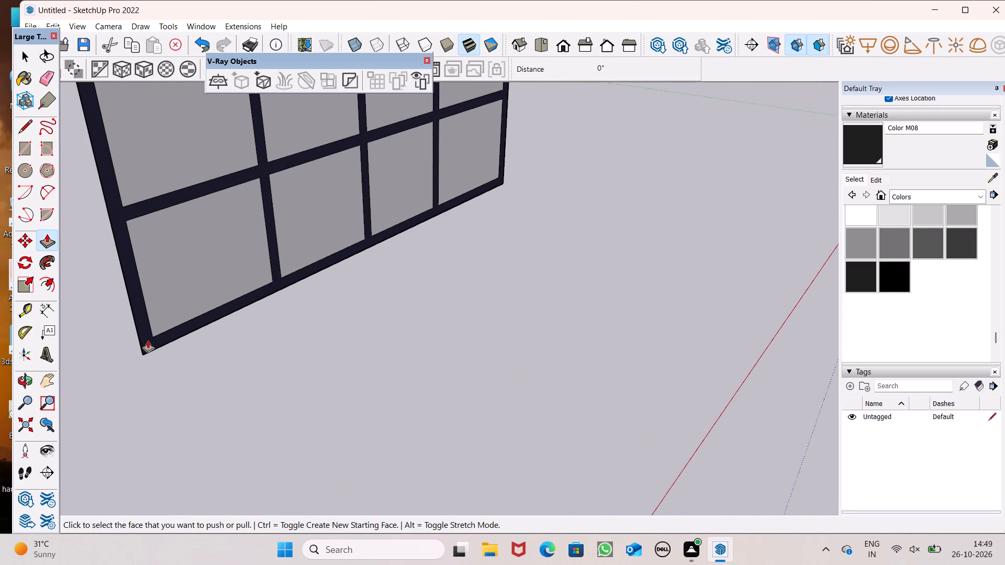
left_click_drag(148, 340, 163, 351)
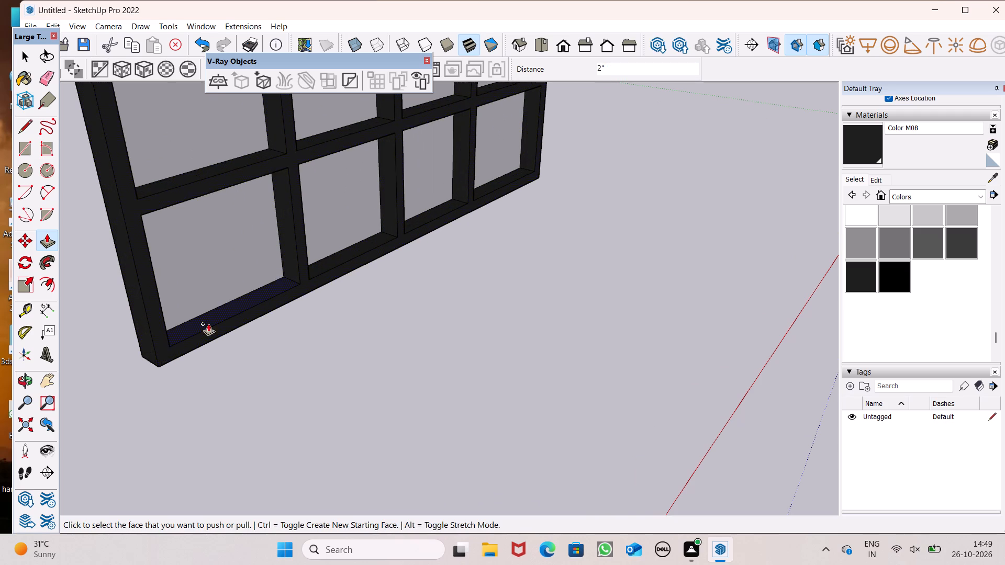
Push/Pull the front face of the grid panel's frame outward about 1 13/16 inches.
scroll(215, 321, "down", 4)
middle_click_drag(245, 348, 669, 348)
scroll(676, 335, "down", 3)
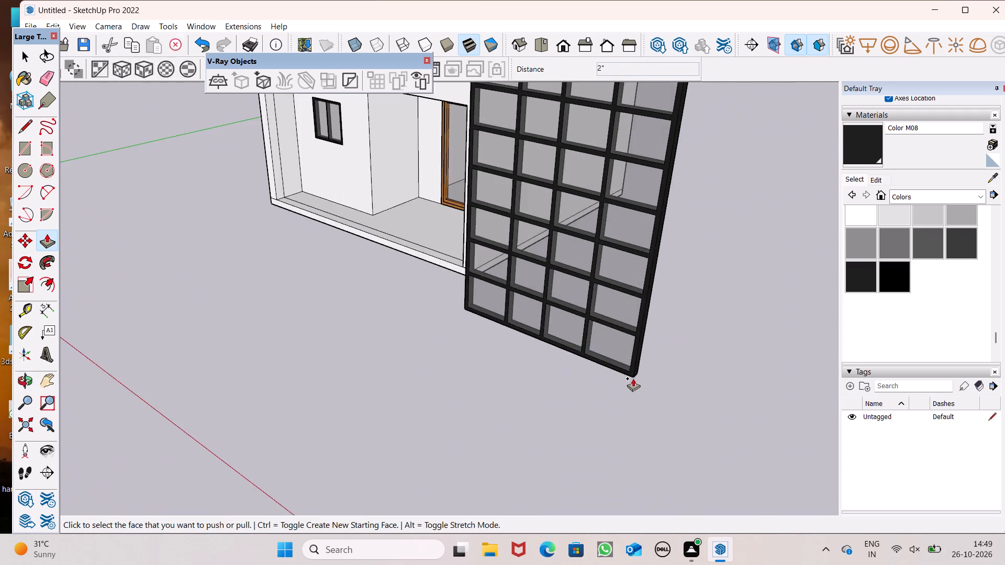
middle_click_drag(633, 382, 678, 397)
scroll(703, 377, "up", 7)
scroll(678, 349, "down", 3)
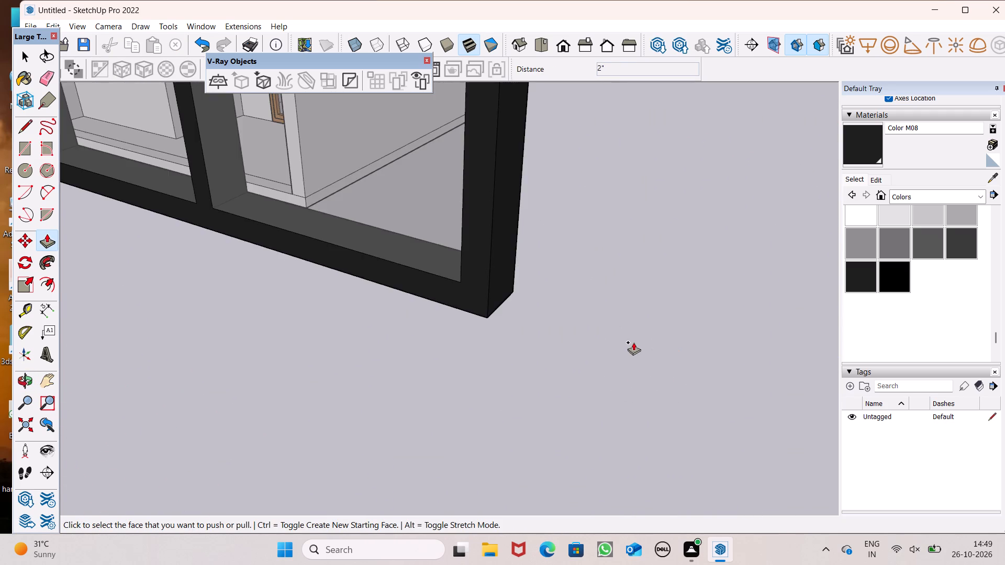
scroll(633, 342, "up", 4)
scroll(590, 329, "down", 4)
middle_click_drag(584, 335, 607, 341)
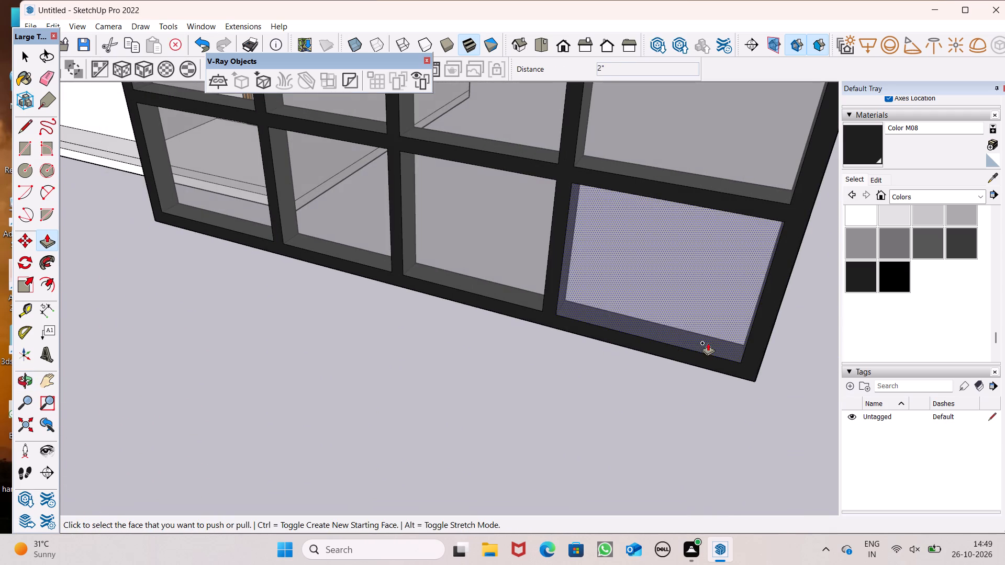
scroll(767, 342, "up", 2)
left_click_drag(747, 373, 747, 394)
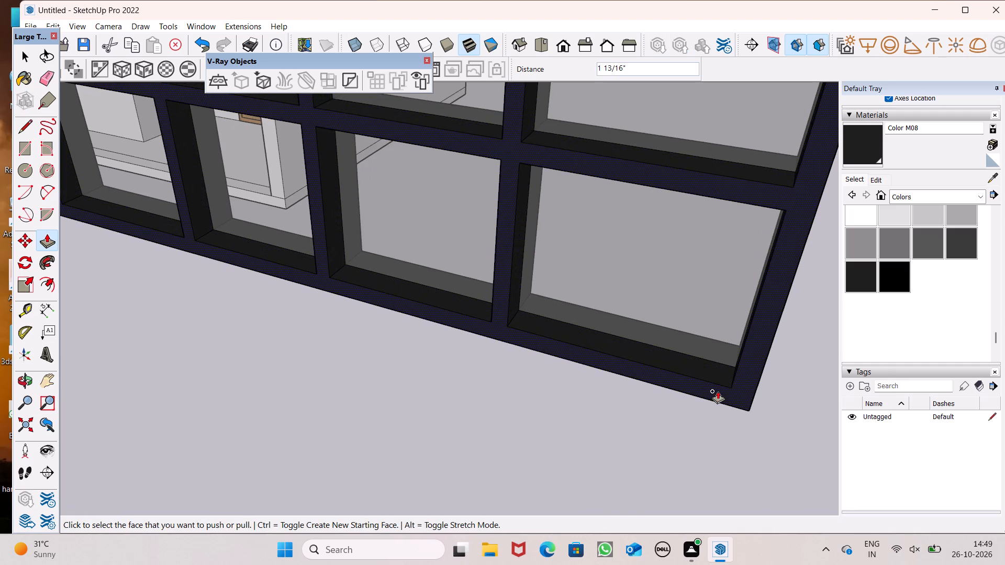
Push the back face of the grid panel's frame inward about 5/8 inch to slim its depth.
scroll(586, 345, "down", 5)
middle_click_drag(622, 371, 197, 341)
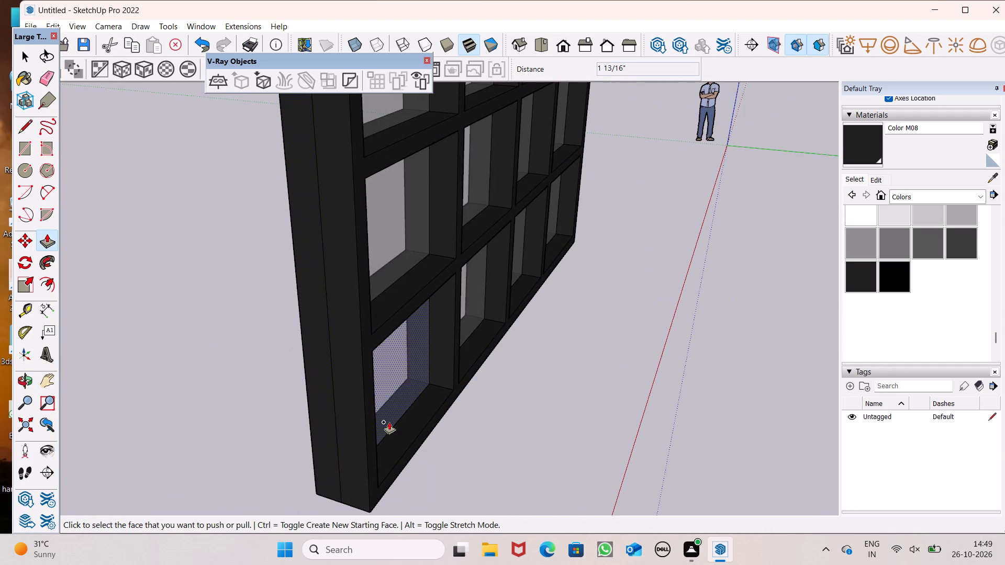
left_click_drag(405, 436, 399, 436)
scroll(426, 357, "down", 3)
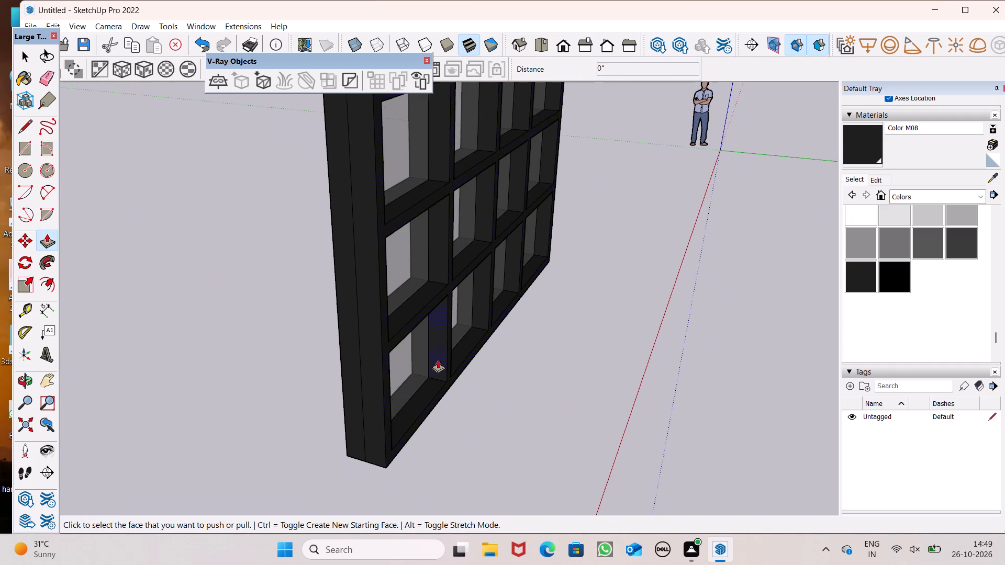
scroll(478, 354, "down", 5)
middle_click_drag(521, 410, 521, 412)
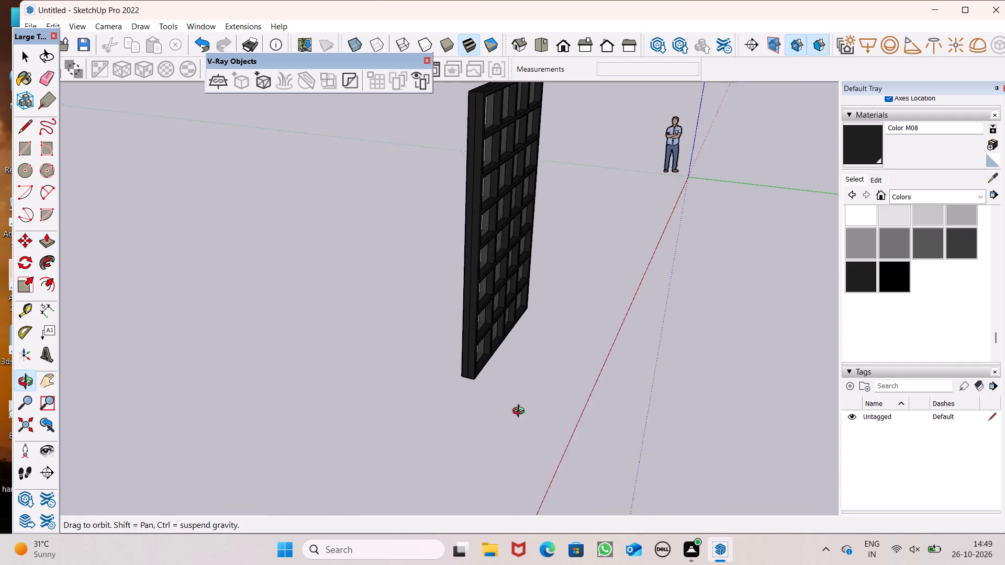
middle_click_drag(521, 412, 451, 423)
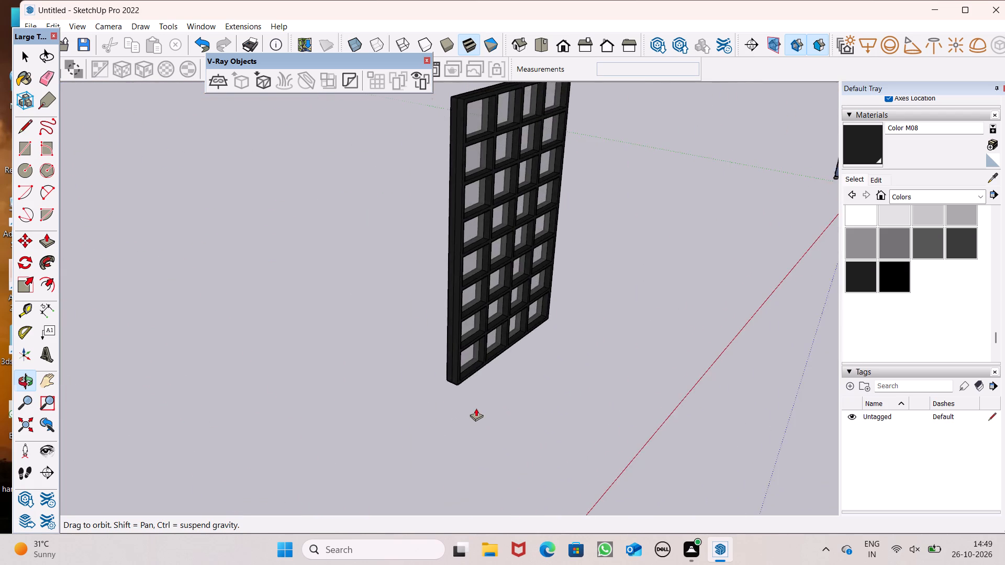
scroll(476, 408, "up", 7)
scroll(472, 389, "down", 4)
scroll(420, 346, "up", 2)
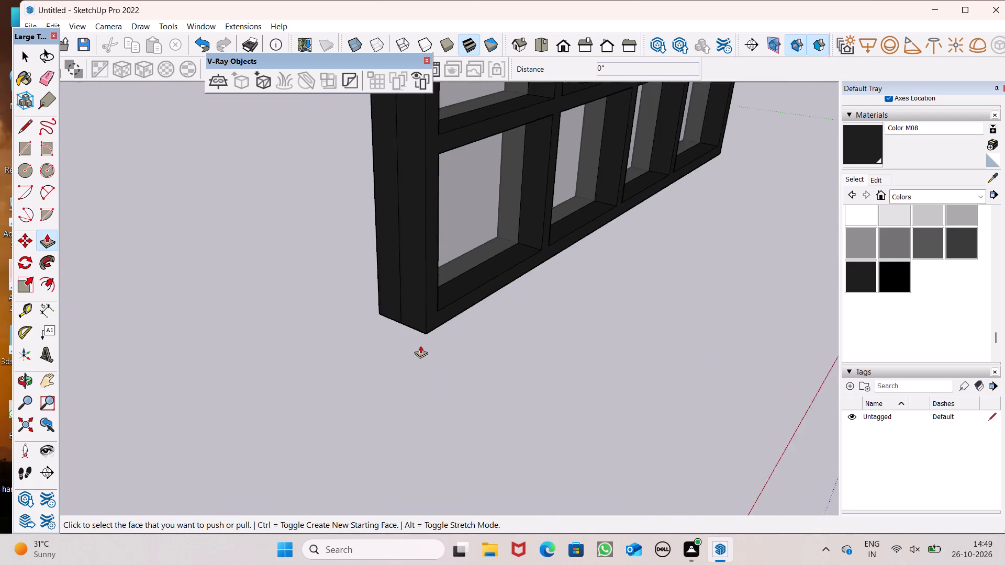
scroll(420, 345, "up", 3)
scroll(419, 345, "down", 5)
scroll(434, 306, "up", 5)
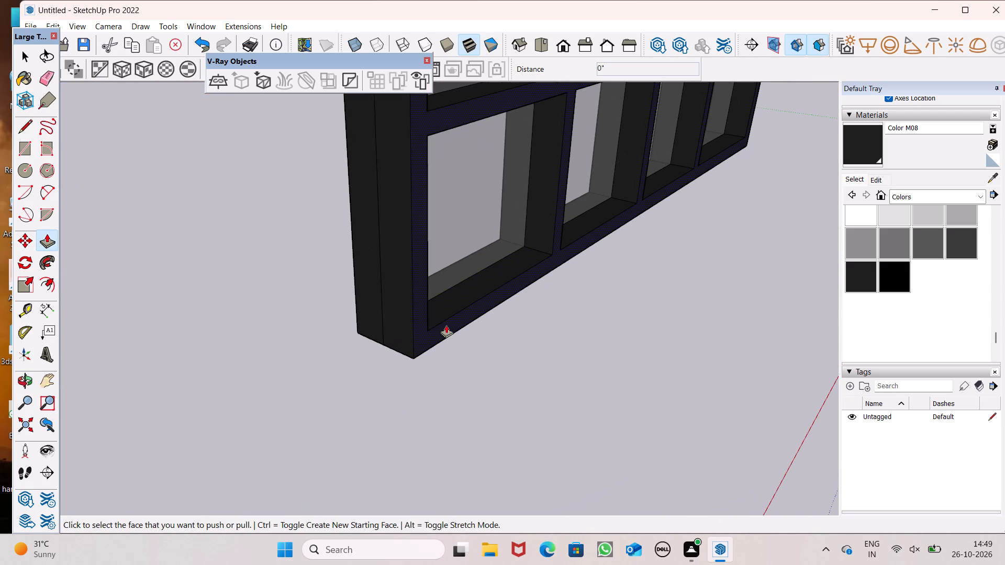
left_click_drag(446, 325, 438, 317)
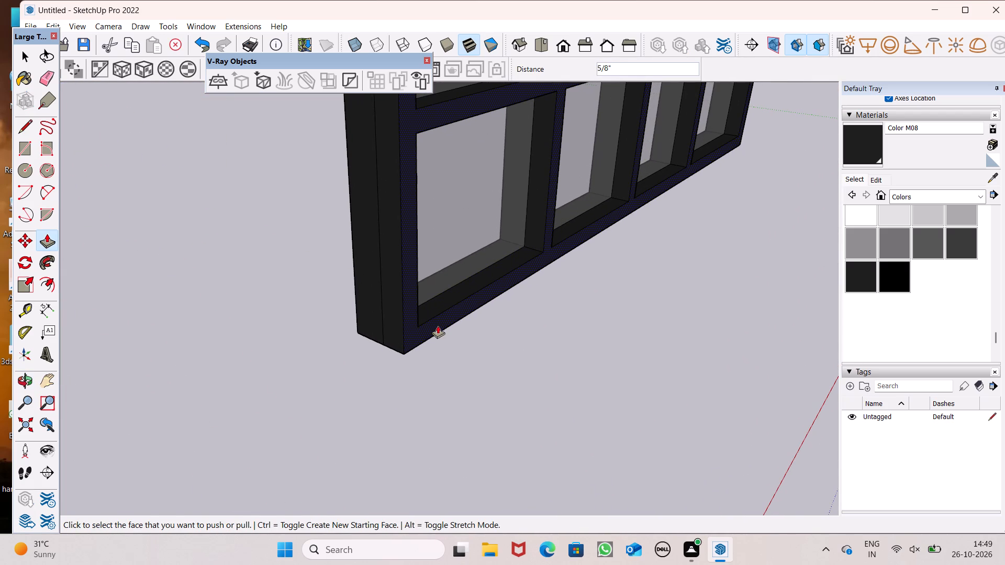
Push the front face of the grid panel's frame inward about 1/2 inch and leave Push/Pull.
scroll(437, 337, "down", 1)
middle_click_drag(369, 395, 813, 408)
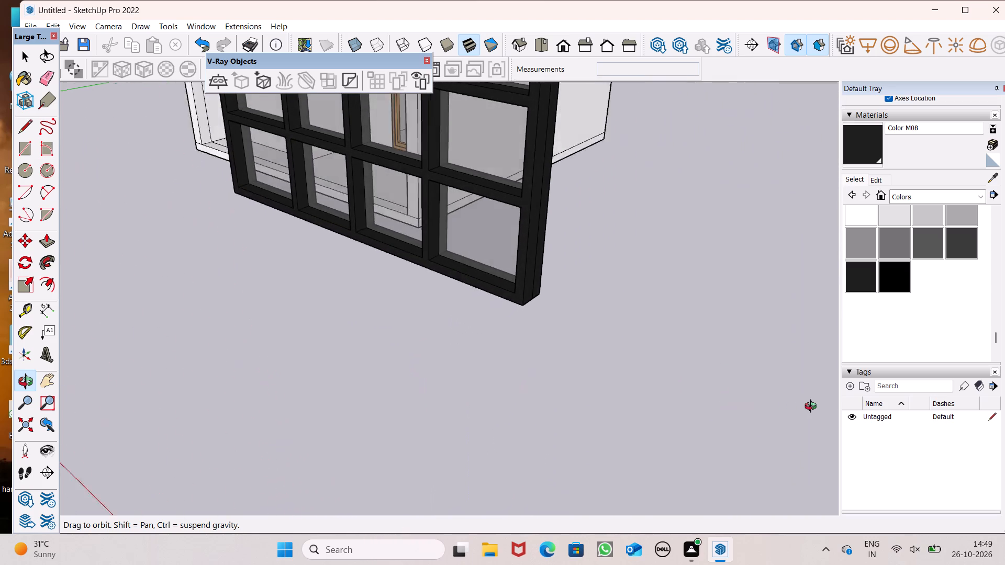
middle_click_drag(813, 408, 844, 404)
scroll(422, 197, "up", 6)
scroll(430, 231, "down", 3)
middle_click_drag(599, 323, 633, 358)
scroll(577, 331, "up", 5)
middle_click_drag(573, 349, 582, 383)
scroll(550, 358, "up", 4)
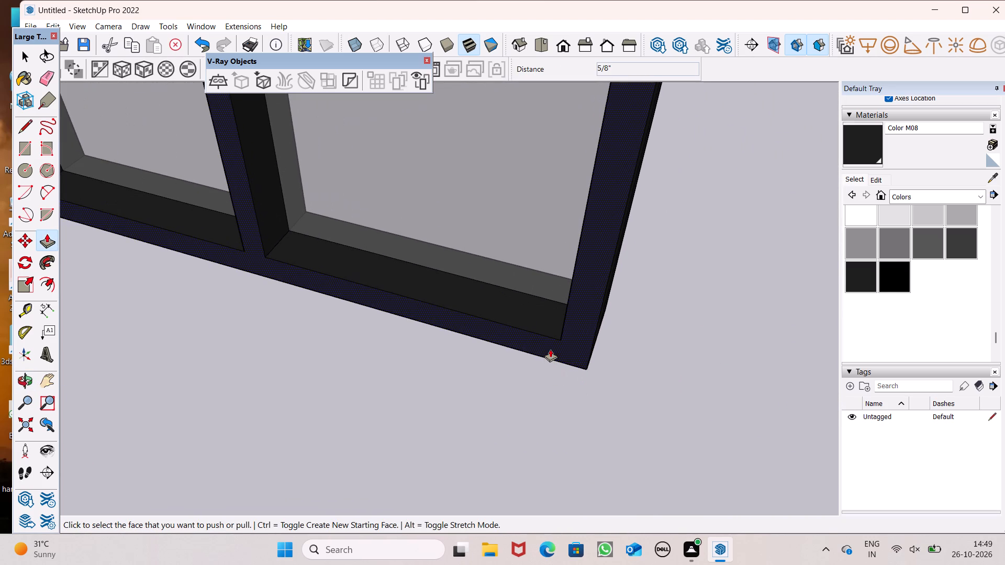
left_click_drag(551, 348, 563, 340)
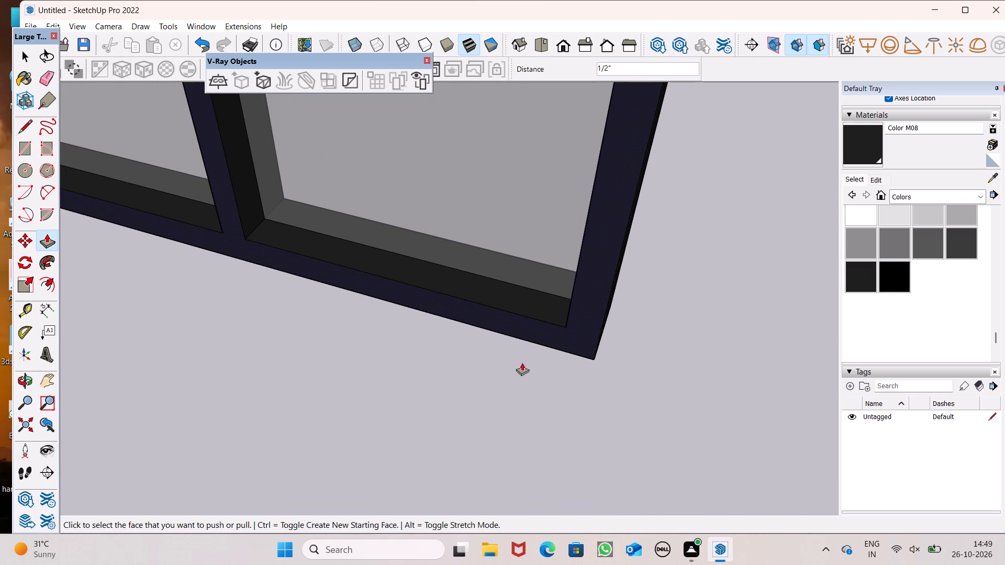
key("space")
Select the whole gray-glazed grid panel with its black frame and make it a group.
scroll(440, 369, "down", 9)
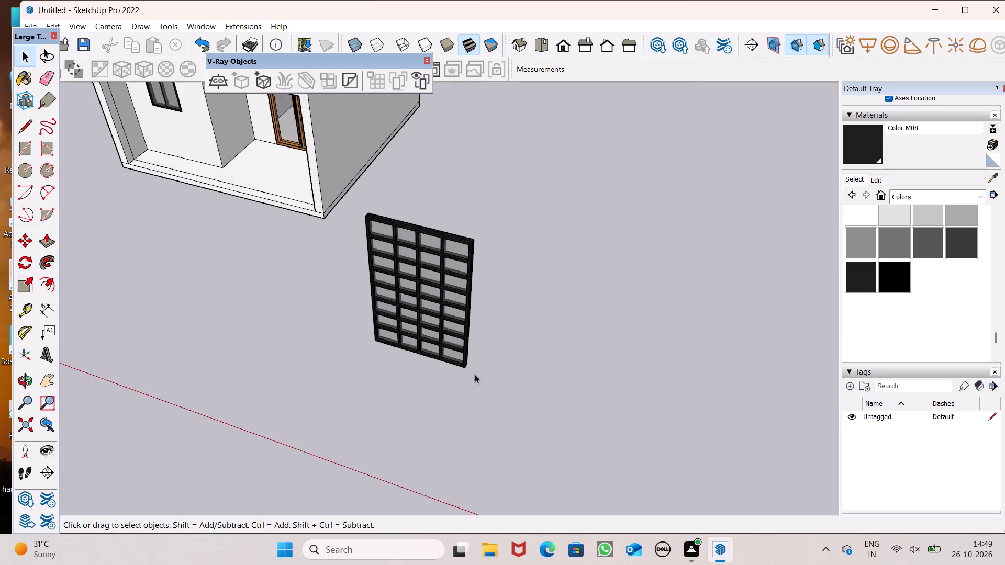
scroll(475, 374, "down", 6)
middle_click_drag(513, 336, 616, 162)
scroll(511, 218, "up", 2)
triple_click(473, 290)
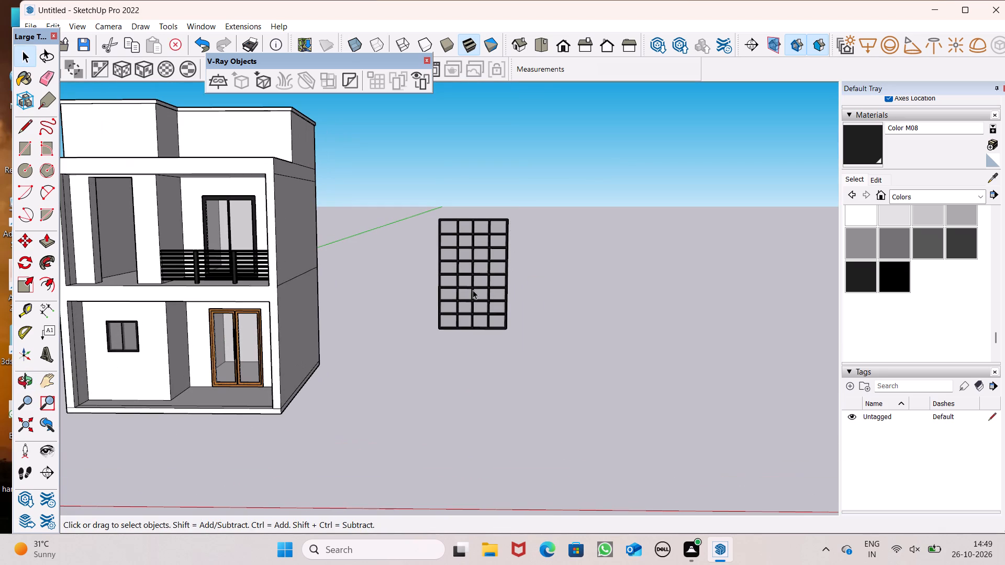
left_click(473, 290)
right_click(472, 290)
left_click(504, 399)
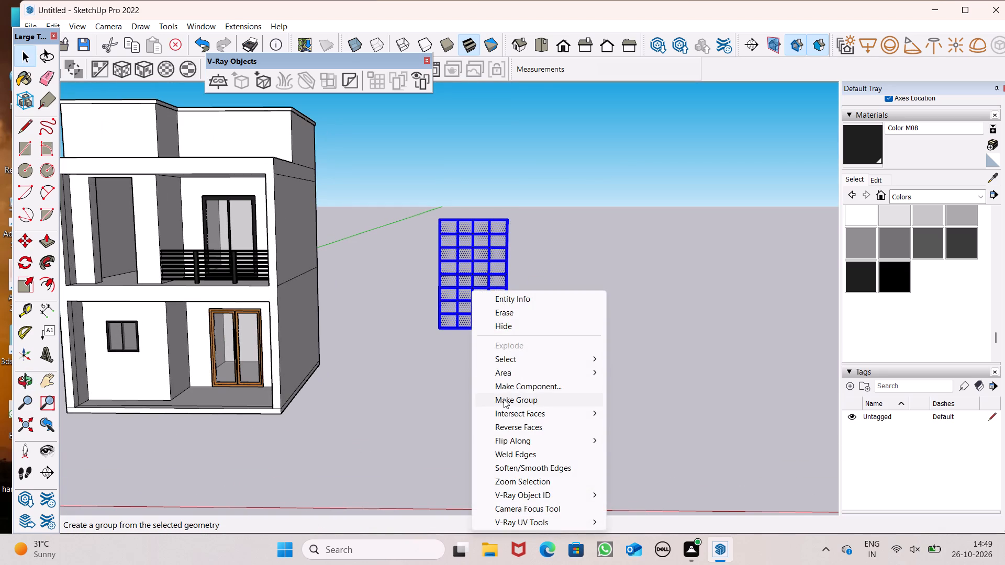
Scale the grid panel group down uniformly from its upper corner, keeping the opposite bottom corner fixed.
left_click(16, 290)
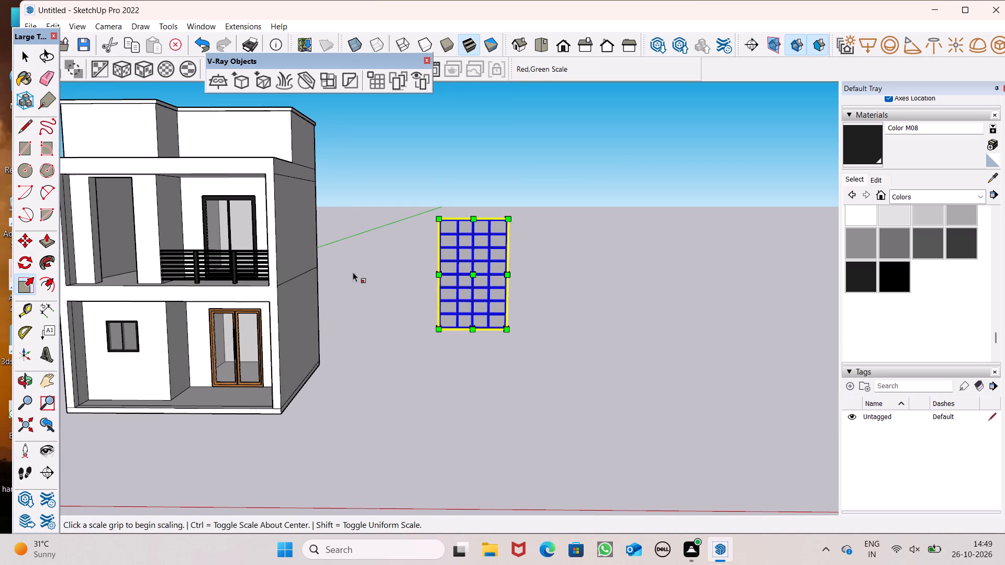
left_click_drag(438, 217, 464, 238)
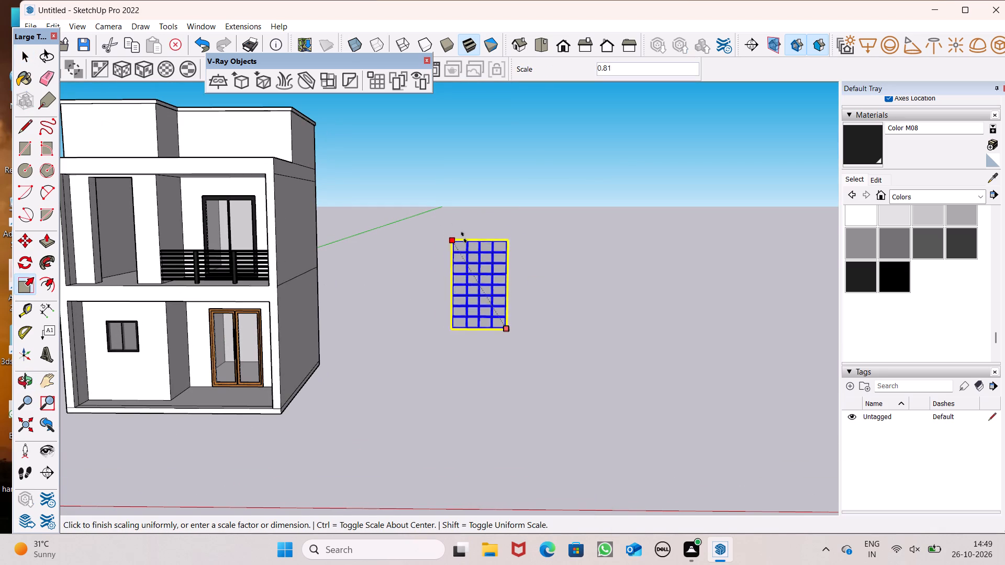
left_click_drag(464, 238, 479, 251)
key("space")
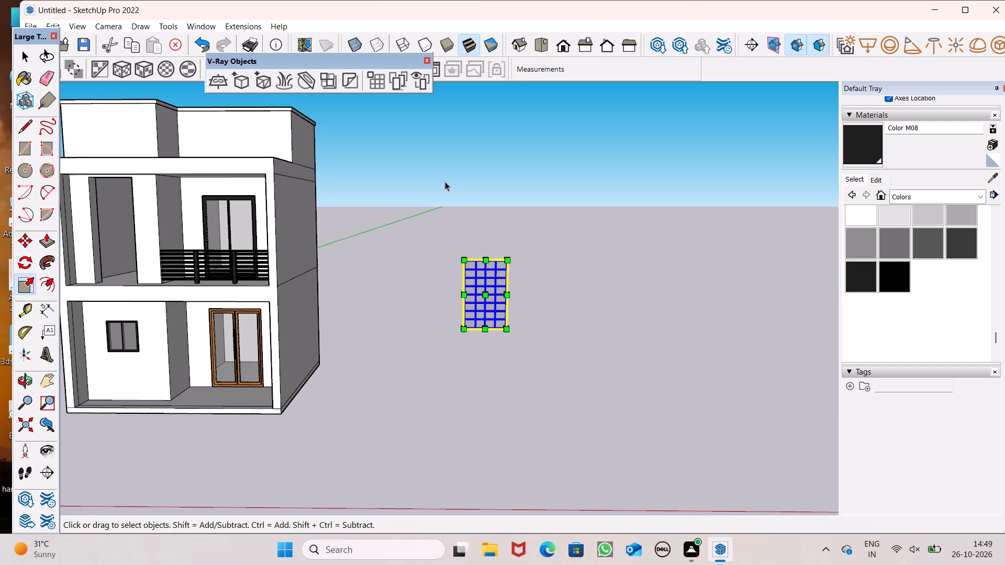
Move the grid panel group about 42' into the house's tall upper-floor opening beside the railed balcony.
left_click(470, 315)
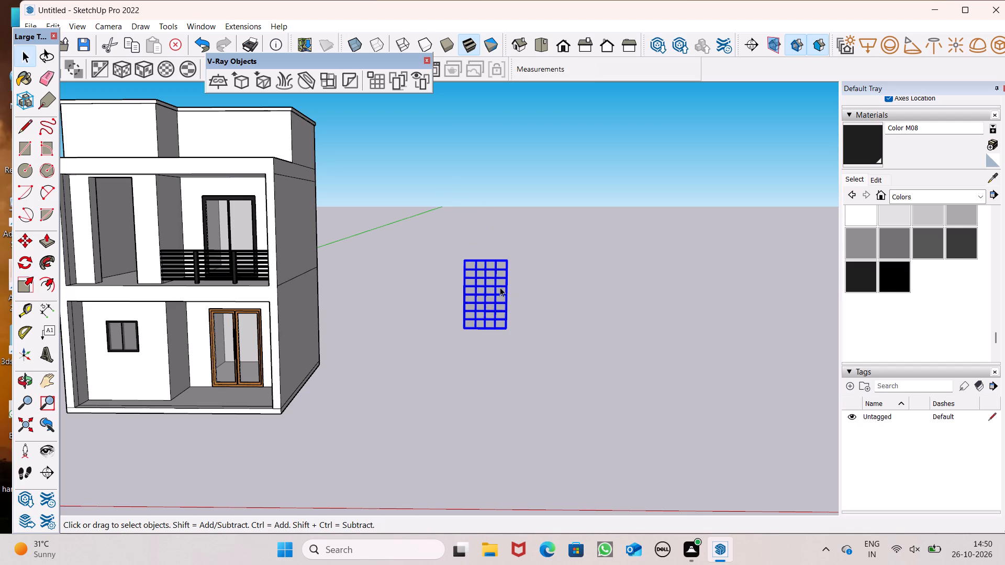
key("m")
key("Return")
scroll(537, 278, "down", 6)
scroll(407, 218, "up", 2)
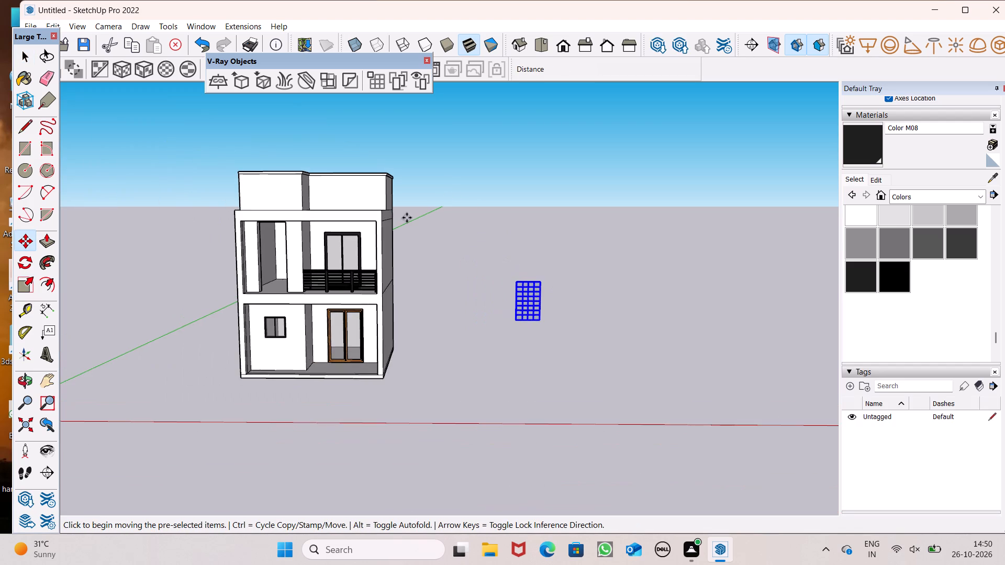
scroll(419, 217, "down", 2)
middle_click_drag(436, 223, 506, 238)
left_click_drag(578, 317, 300, 288)
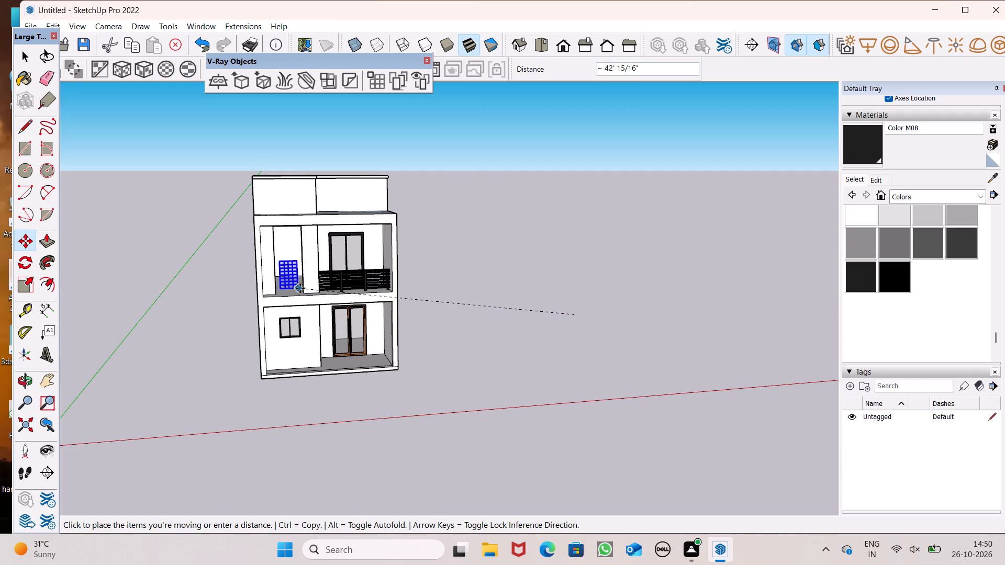
left_click_drag(300, 288, 300, 288)
Move the grid panel about 1 7/8" by its bottom corner, setting it back into the opening beside the wall pier.
scroll(265, 270, "up", 8)
scroll(306, 289, "up", 1)
middle_click_drag(306, 289, 293, 369)
scroll(293, 369, "up", 1)
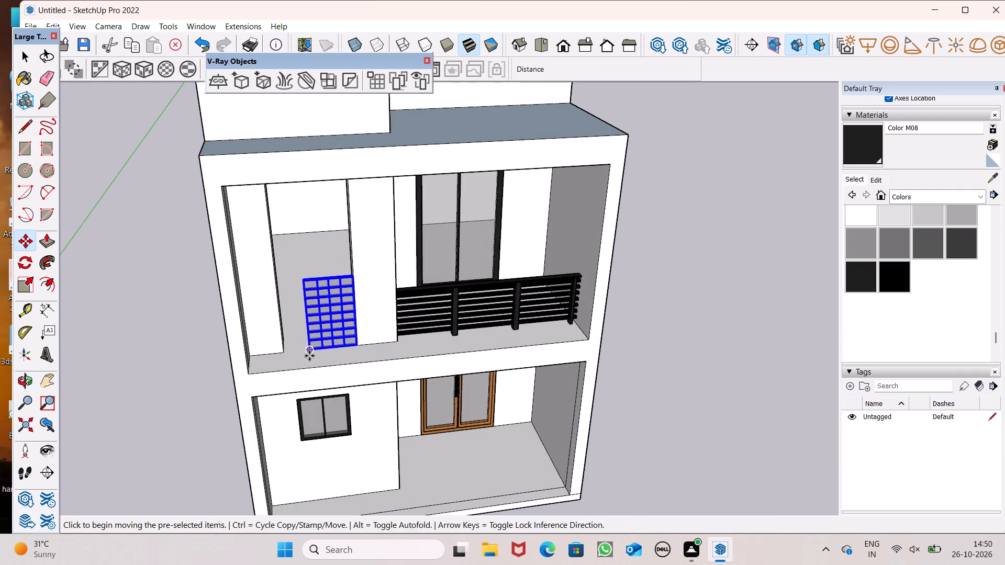
scroll(326, 352, "up", 7)
middle_click_drag(366, 351, 405, 368)
scroll(406, 364, "up", 6)
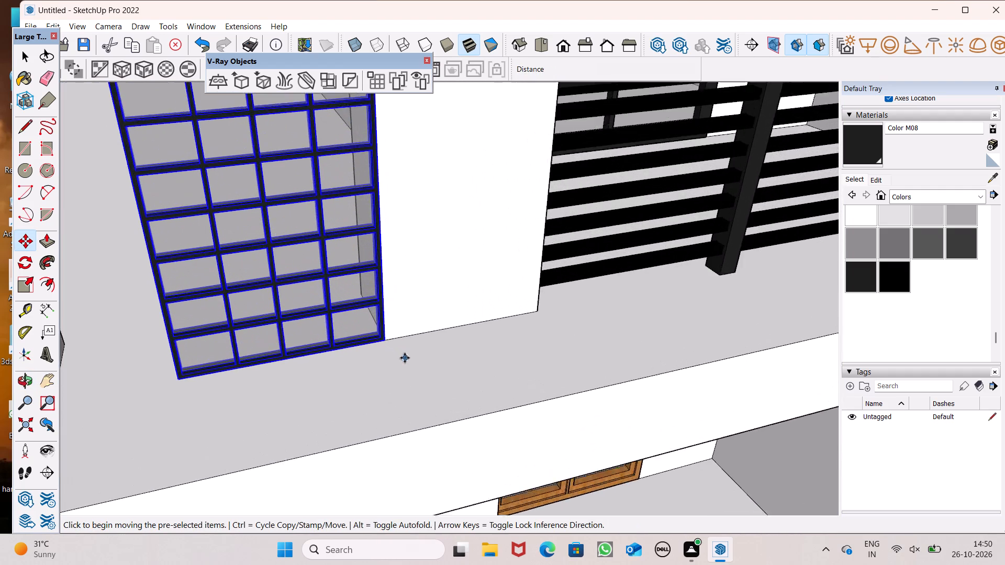
scroll(405, 358, "up", 11)
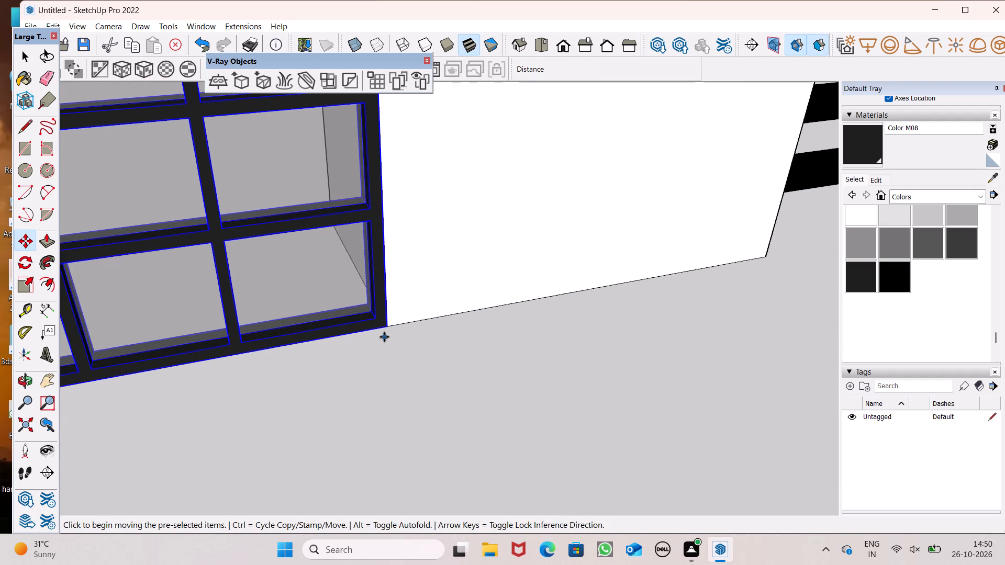
left_click_drag(385, 329, 375, 312)
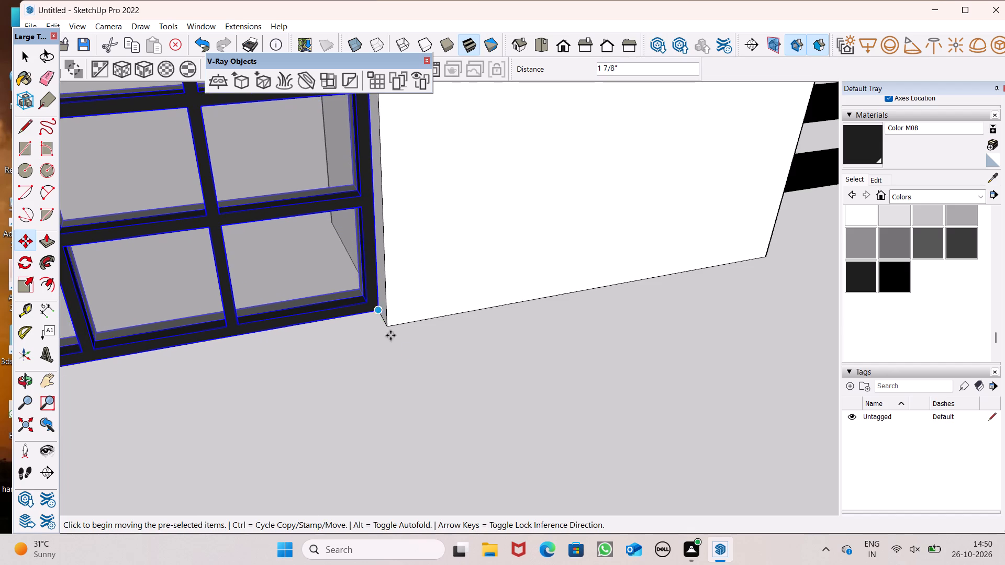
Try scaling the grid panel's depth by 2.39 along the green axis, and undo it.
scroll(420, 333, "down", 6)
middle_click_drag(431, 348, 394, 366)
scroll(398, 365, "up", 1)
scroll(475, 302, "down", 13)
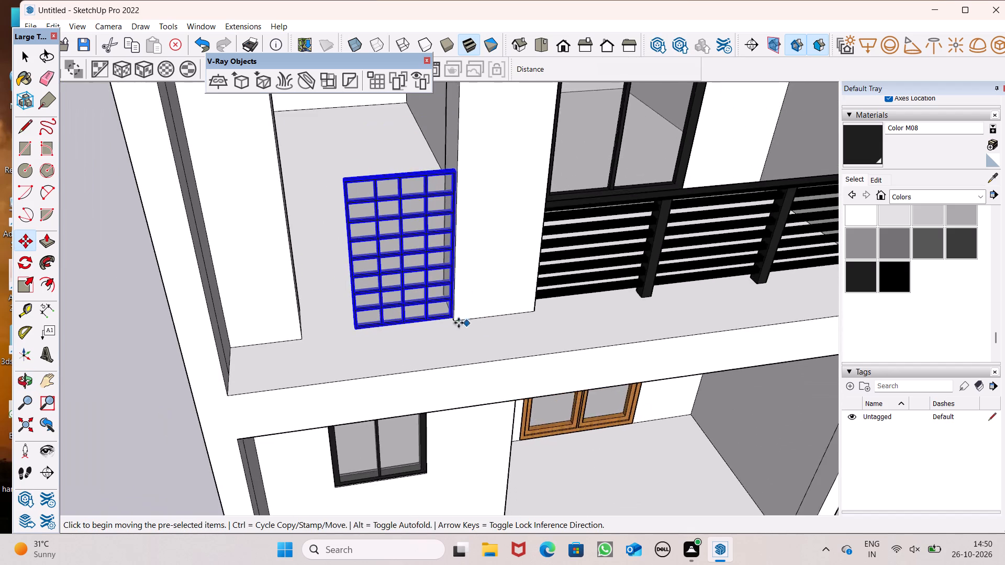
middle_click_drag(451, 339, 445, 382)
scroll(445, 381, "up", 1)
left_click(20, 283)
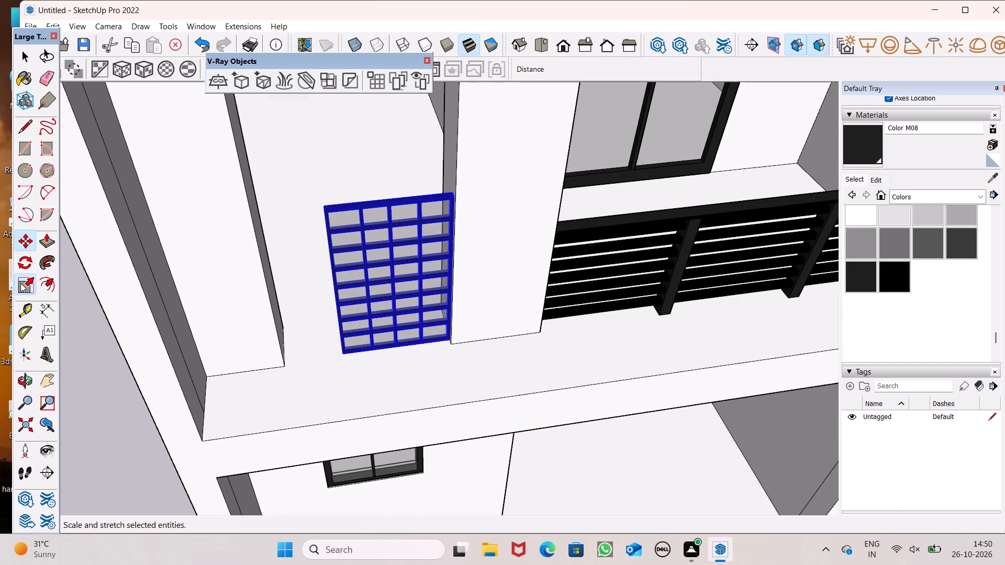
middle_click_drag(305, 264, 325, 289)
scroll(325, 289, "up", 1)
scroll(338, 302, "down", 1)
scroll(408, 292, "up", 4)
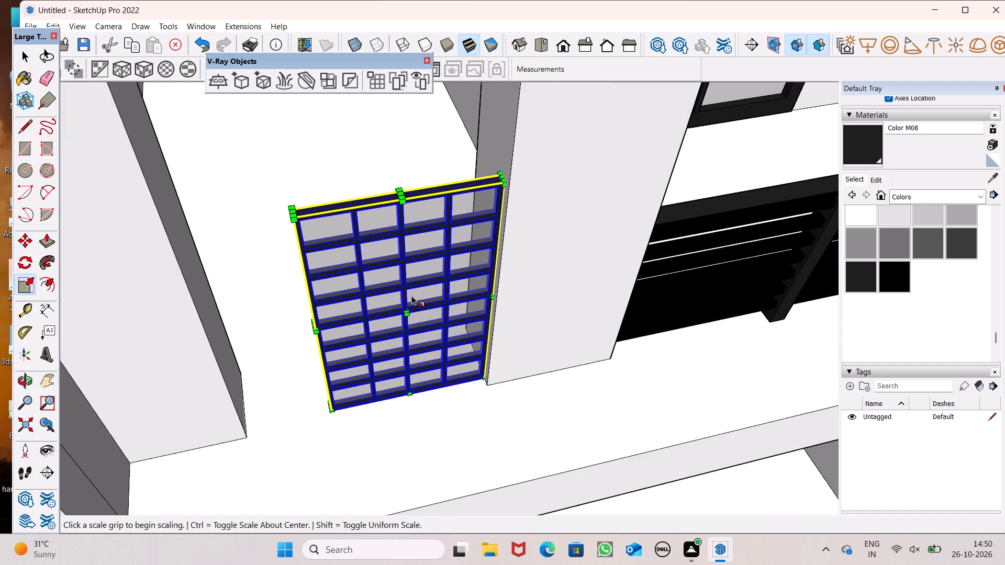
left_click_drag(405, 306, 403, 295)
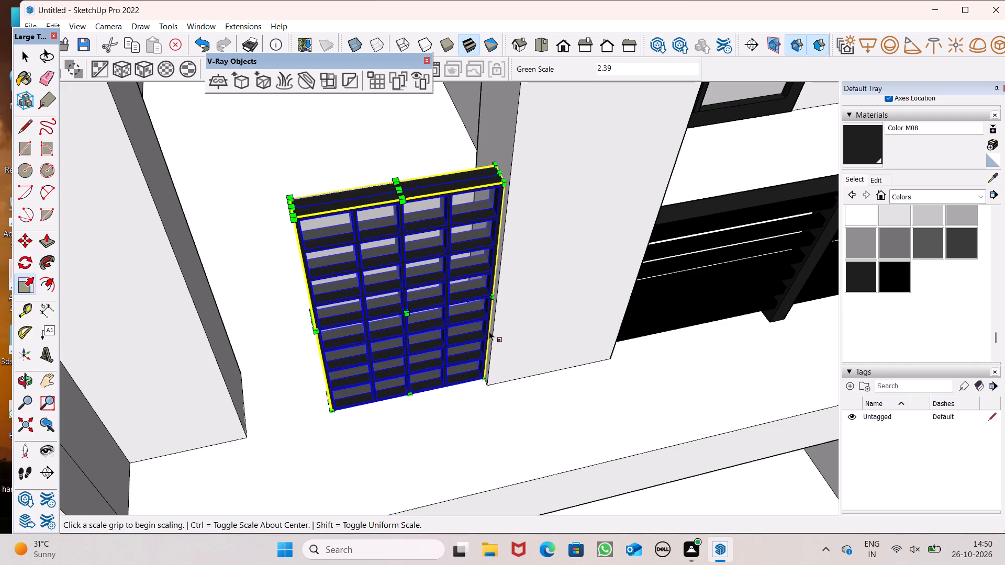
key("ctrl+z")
Scale the grid panel's height upward by 1.50 along the blue axis.
scroll(415, 297, "down", 6)
scroll(440, 335, "down", 2)
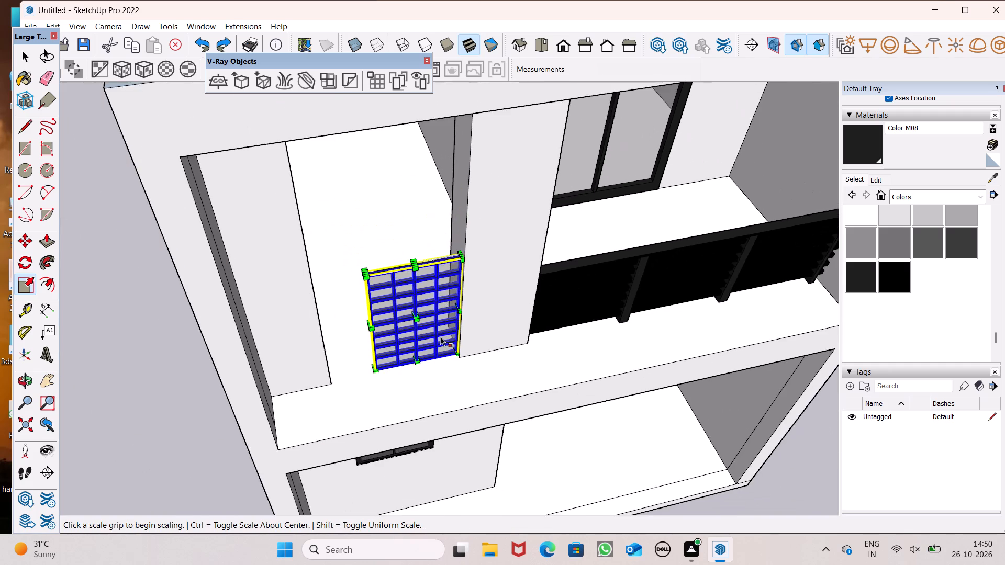
scroll(404, 195, "up", 4)
scroll(415, 293, "down", 1)
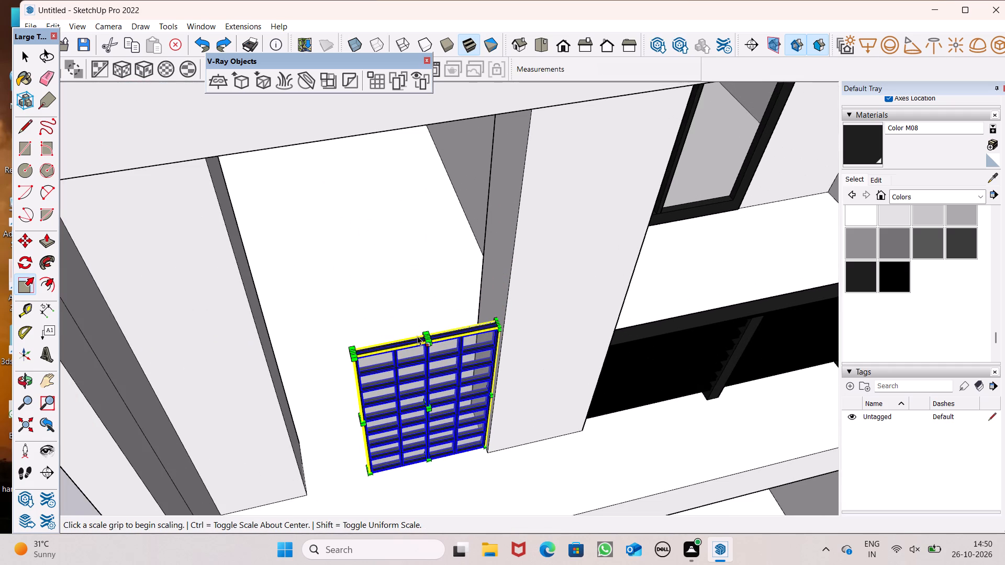
left_click_drag(422, 337, 403, 137)
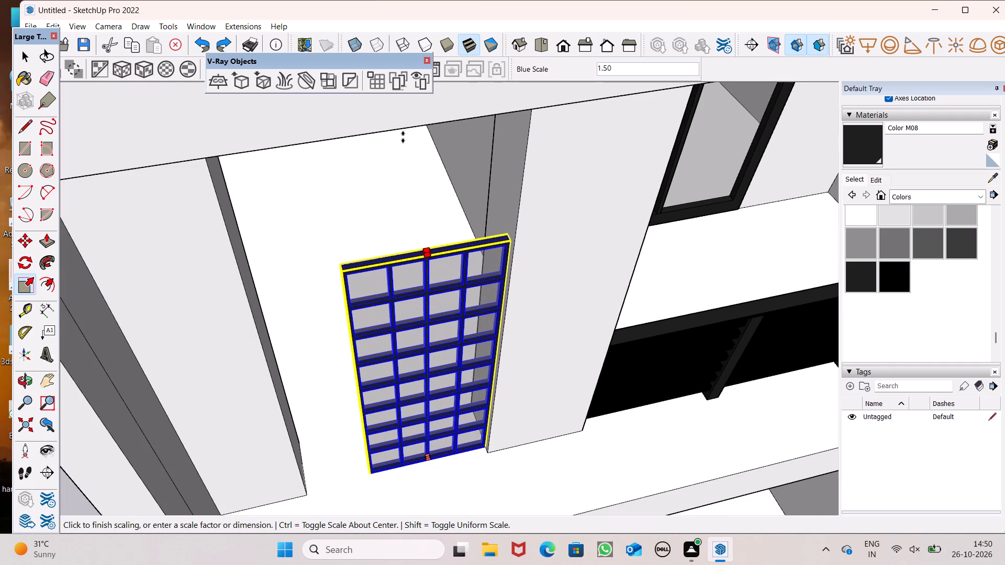
left_click_drag(403, 137, 399, 145)
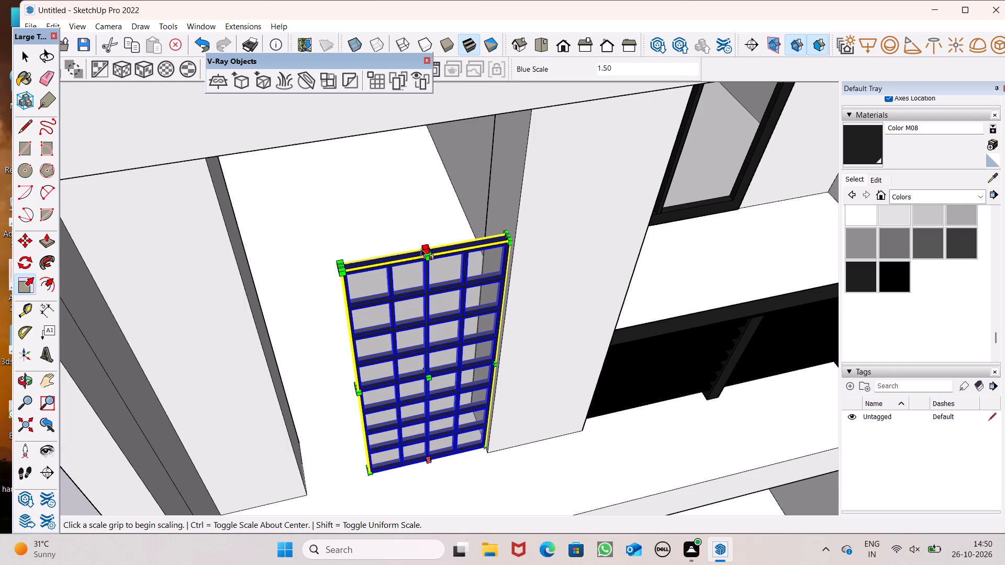
left_click_drag(426, 250, 427, 213)
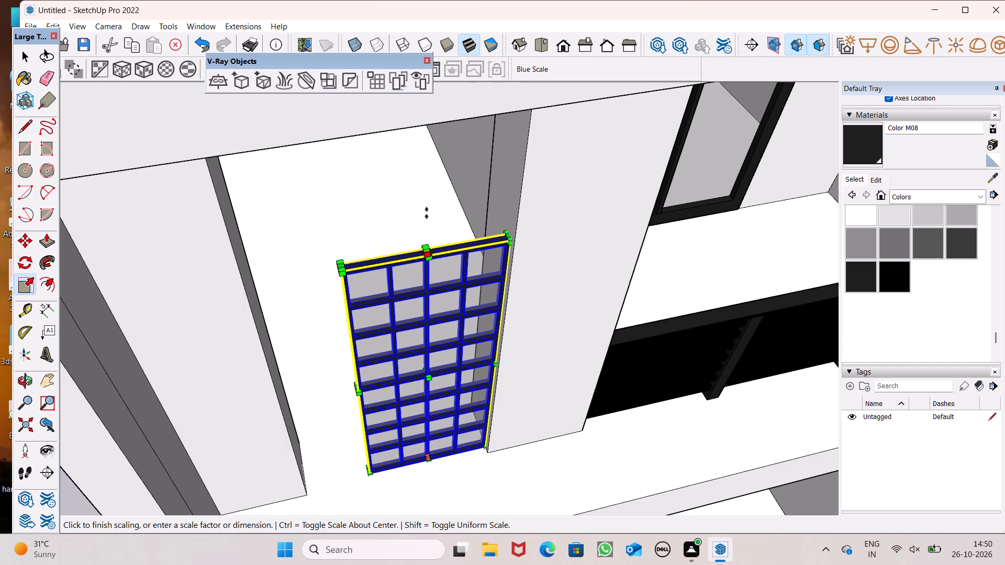
left_click_drag(427, 213, 391, 213)
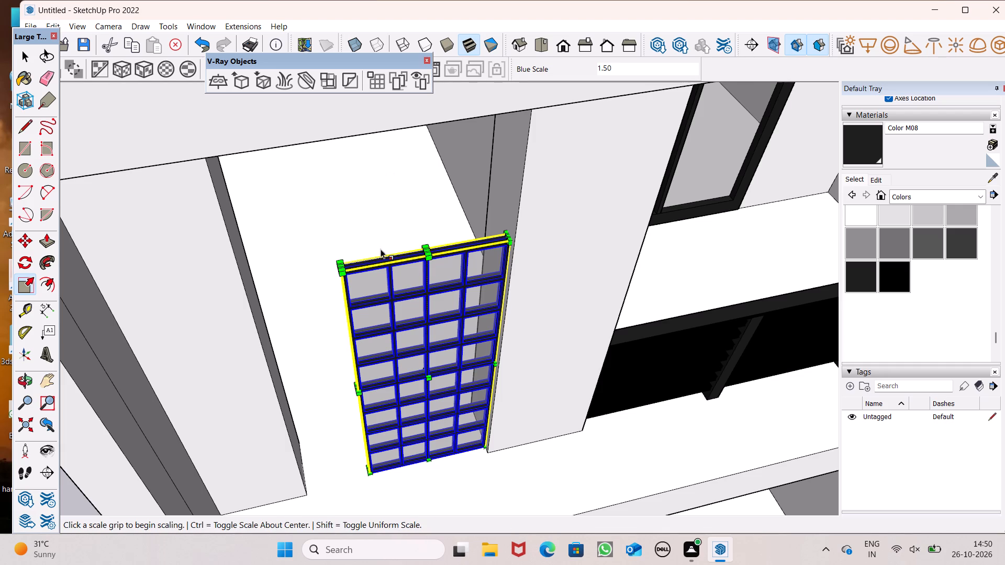
Stretch the grid panel further upward along the blue axis from the middle of its top edge.
scroll(383, 285, "down", 3)
middle_click_drag(387, 309, 497, 295)
scroll(459, 242, "up", 1)
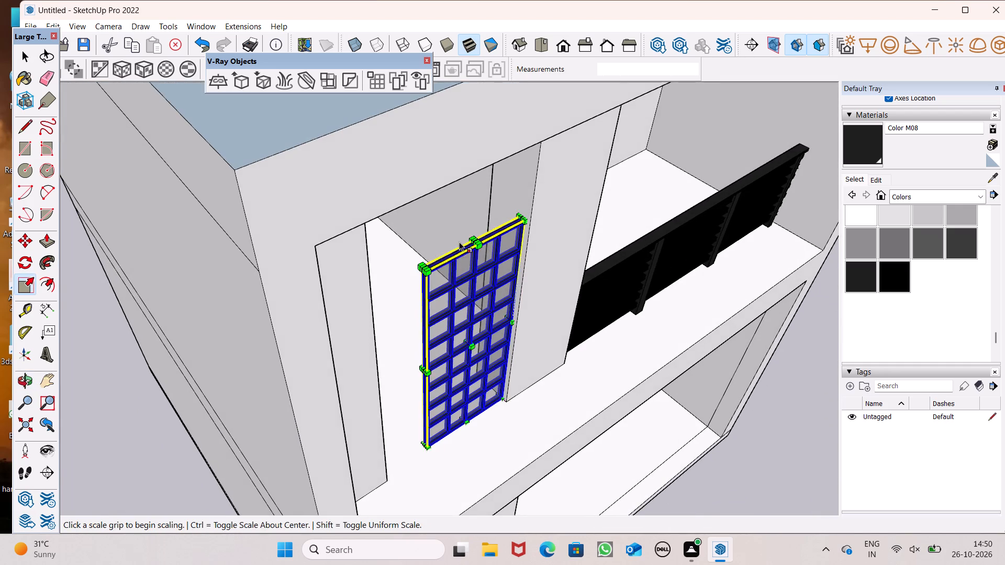
scroll(459, 242, "up", 1)
scroll(385, 151, "up", 7)
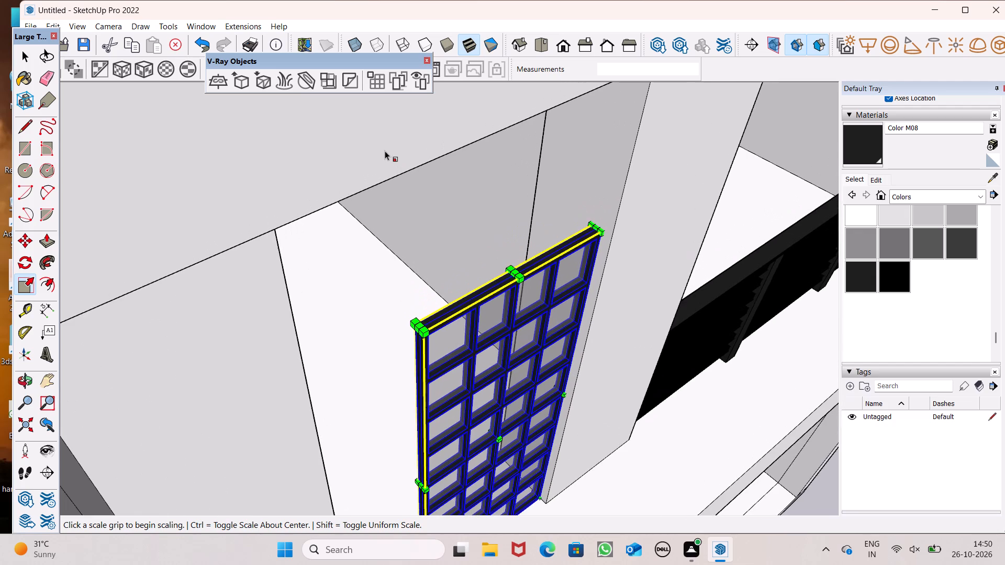
scroll(433, 199, "up", 3)
scroll(433, 199, "down", 1)
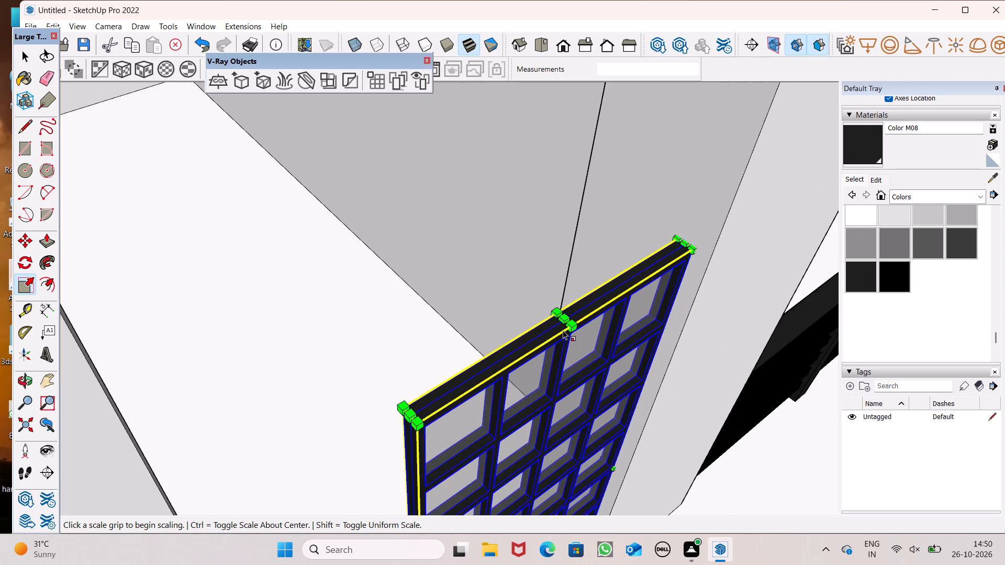
left_click_drag(560, 322, 543, 227)
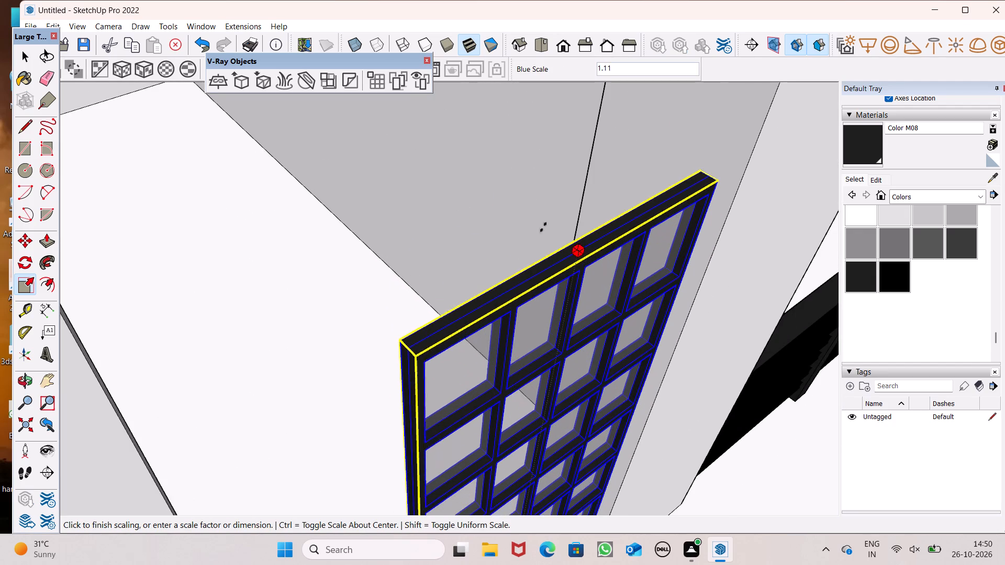
left_click_drag(543, 227, 492, 106)
Stretch the grid panel's top edge along the blue axis up to the head of the upper-floor opening.
scroll(453, 275, "down", 7)
scroll(502, 257, "up", 1)
middle_click_drag(502, 255, 504, 222)
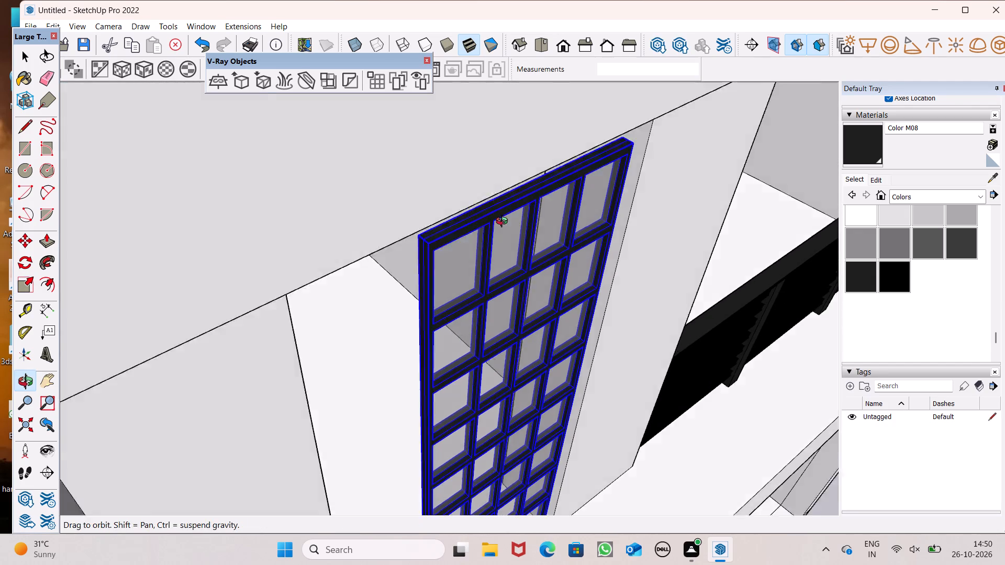
middle_click_drag(504, 222, 491, 111)
scroll(463, 389, "down", 6)
scroll(451, 266, "up", 2)
scroll(451, 356, "down", 6)
scroll(453, 188, "up", 7)
middle_click_drag(474, 270, 490, 261)
scroll(474, 270, "up", 1)
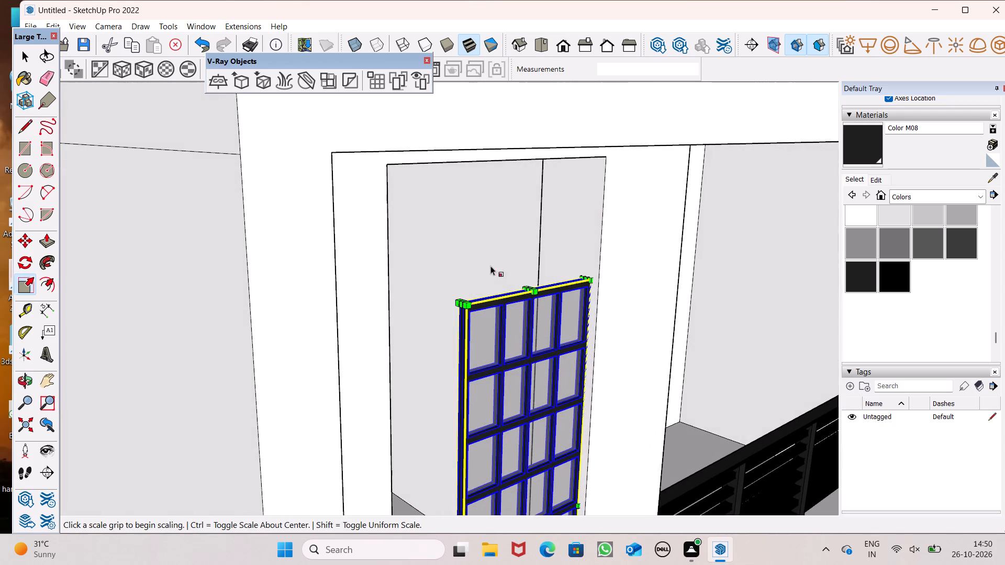
scroll(486, 292, "down", 1)
scroll(427, 213, "up", 1)
middle_click_drag(470, 262, 470, 262)
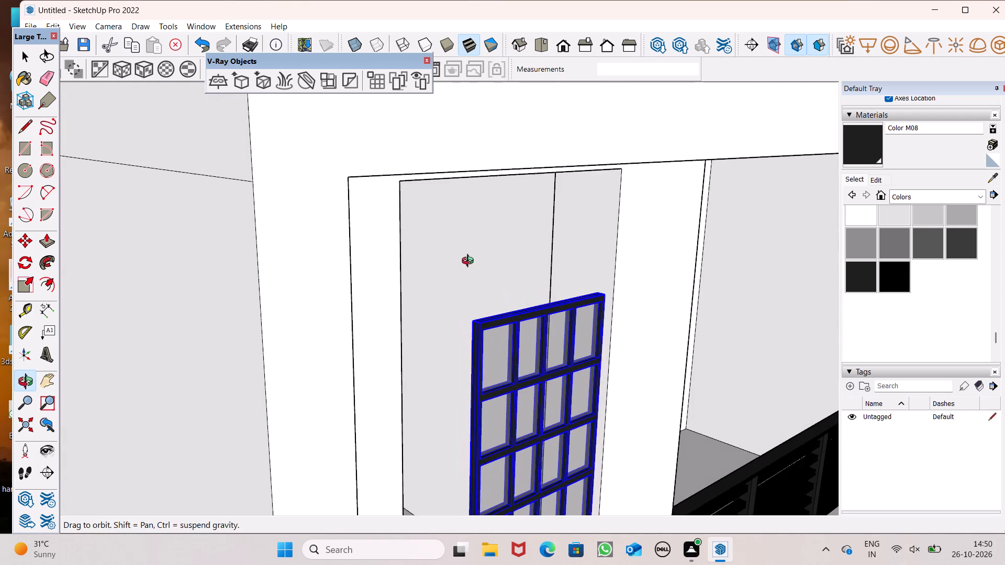
middle_click_drag(470, 262, 478, 262)
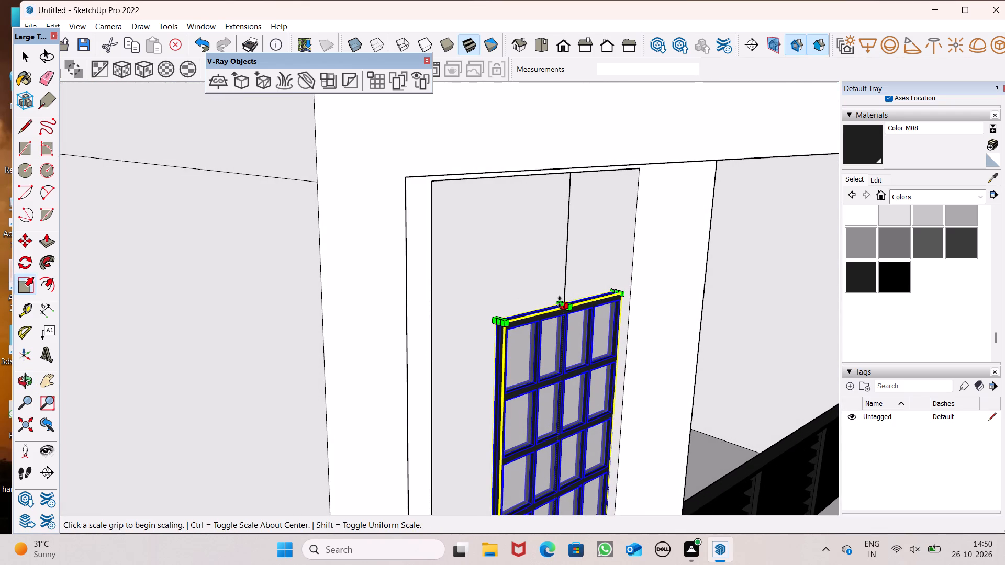
middle_click_drag(560, 308, 565, 313)
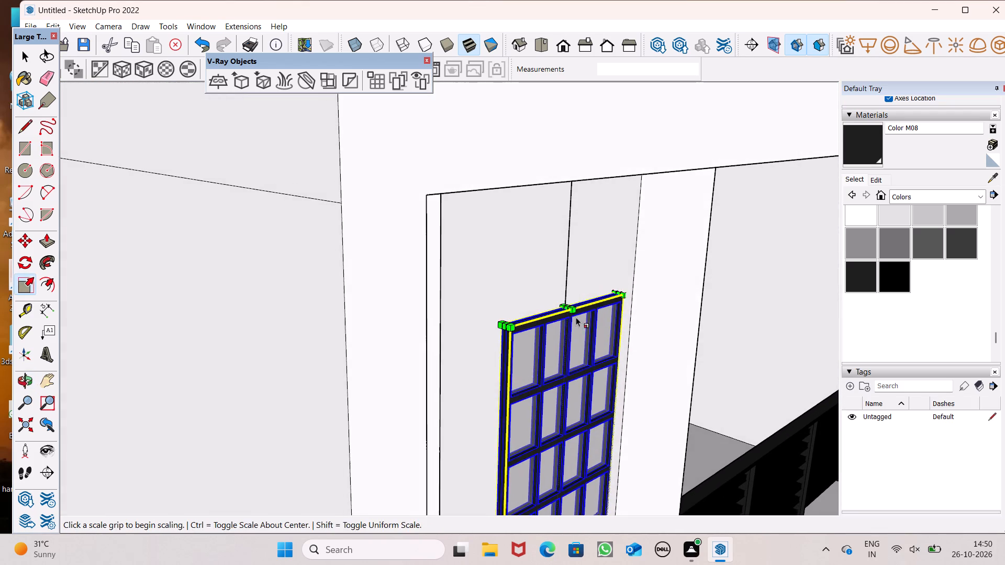
left_click_drag(566, 307, 569, 218)
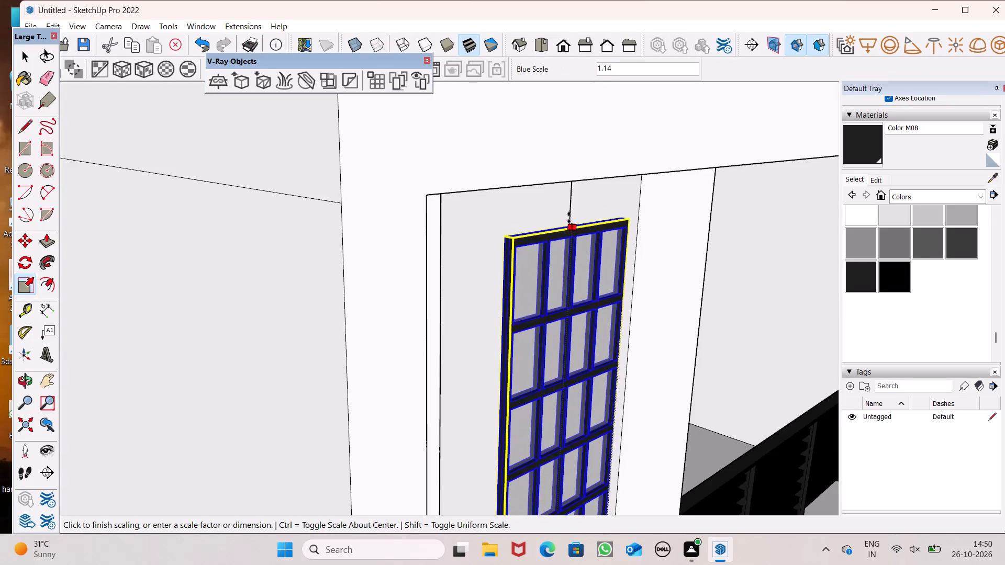
left_click_drag(569, 218, 568, 175)
middle_click_drag(599, 239, 567, 203)
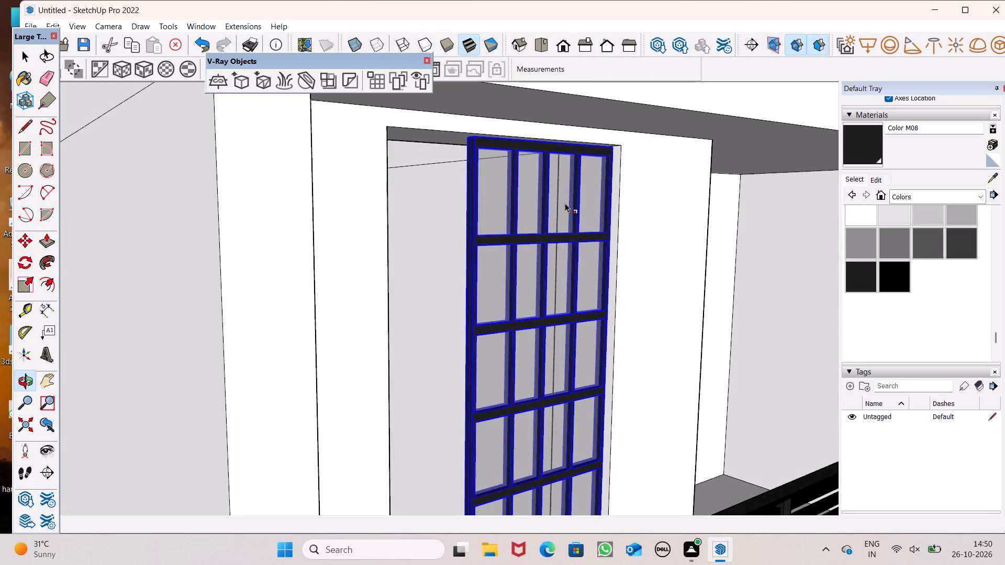
scroll(507, 71, "up", 8)
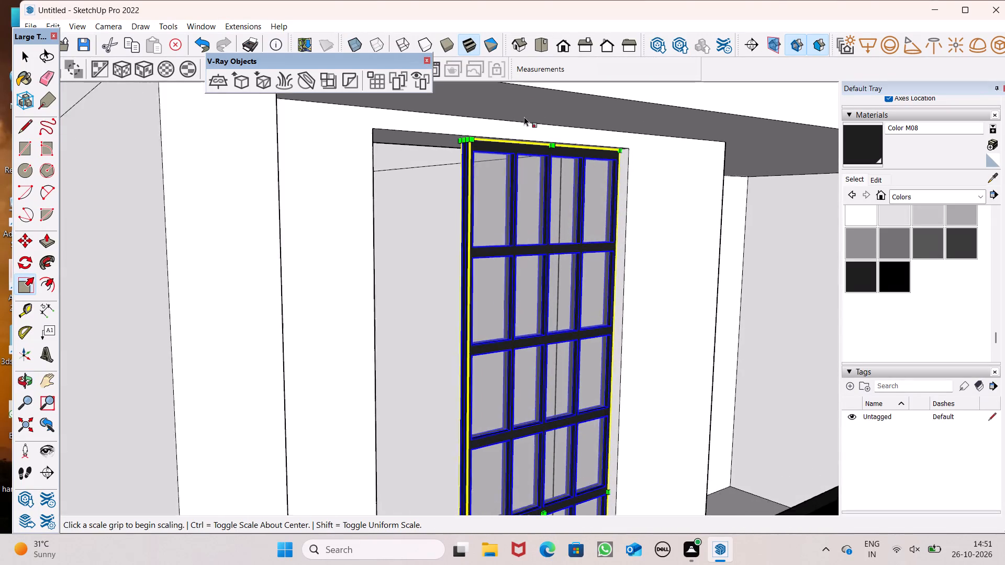
Stretch the grid panel's top edge slightly along the blue axis to close the gap below the opening's head.
scroll(524, 117, "up", 18)
middle_click_drag(583, 173, 584, 181)
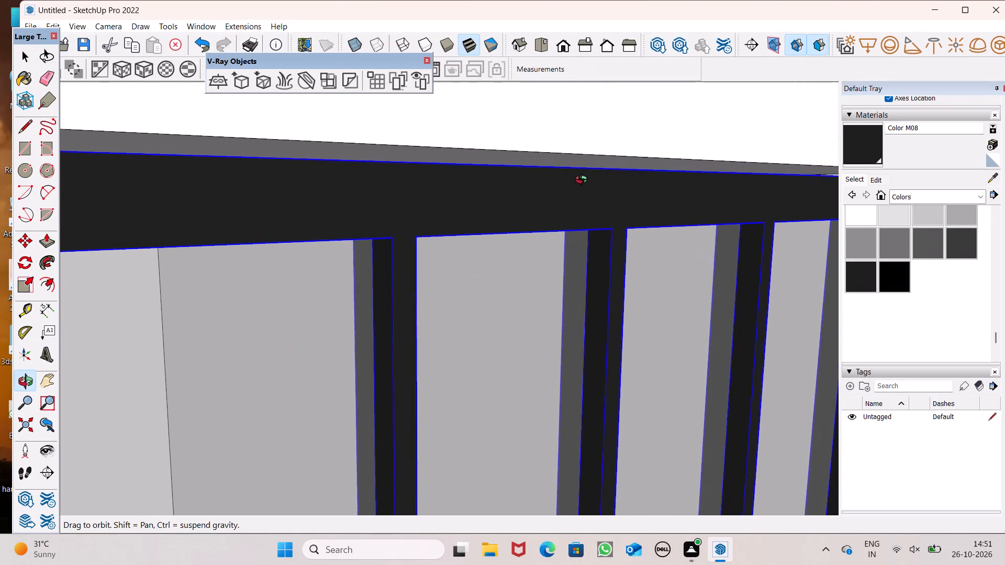
middle_click_drag(584, 181, 584, 191)
scroll(585, 180, "up", 1)
scroll(619, 141, "up", 2)
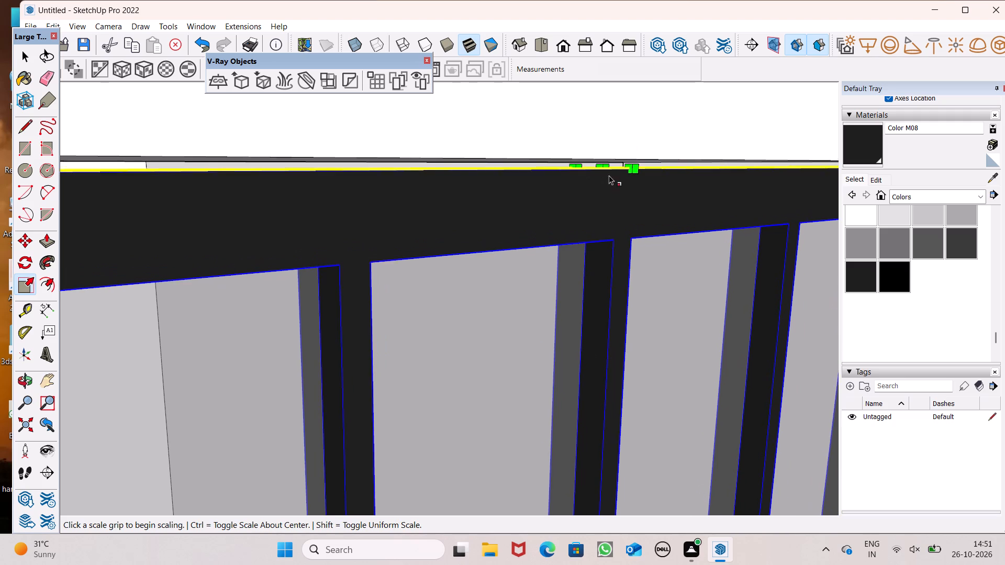
left_click_drag(602, 168, 602, 156)
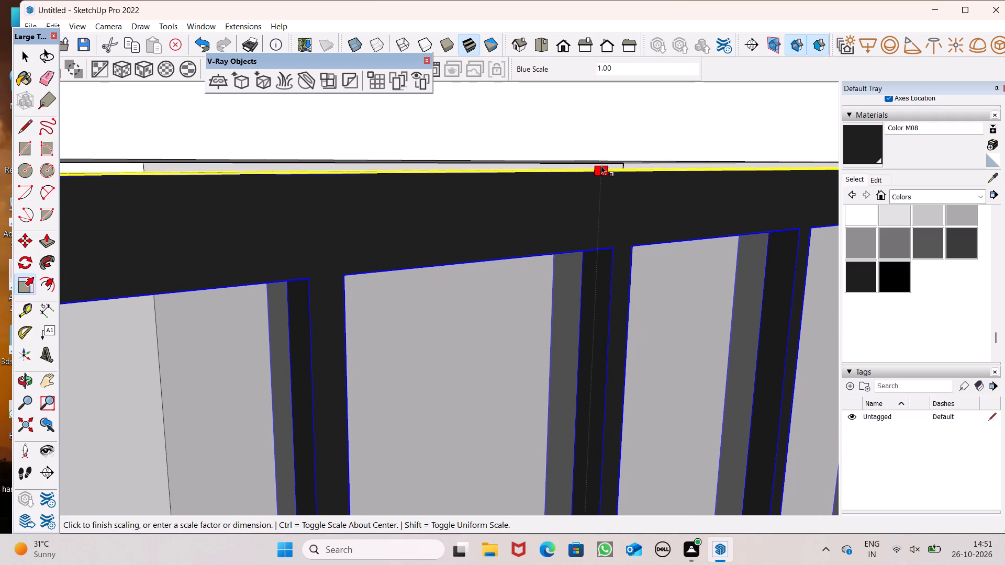
left_click_drag(601, 167, 600, 161)
Widen the grid panel by about 1.50 along the red axis to the opposite jamb of the opening, and deselect it.
scroll(545, 134, "down", 13)
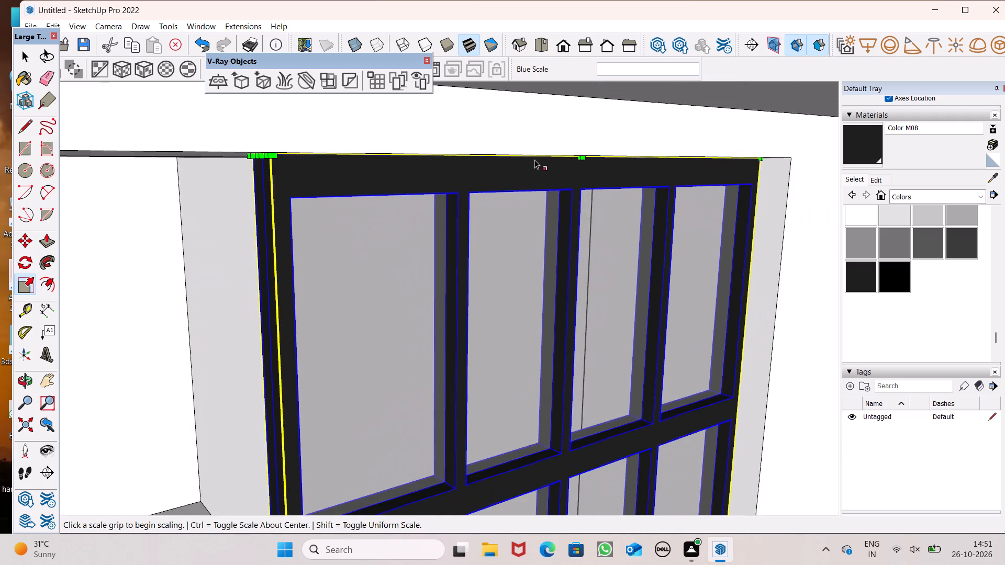
scroll(534, 160, "down", 4)
middle_click_drag(506, 263, 445, 281)
scroll(487, 229, "down", 9)
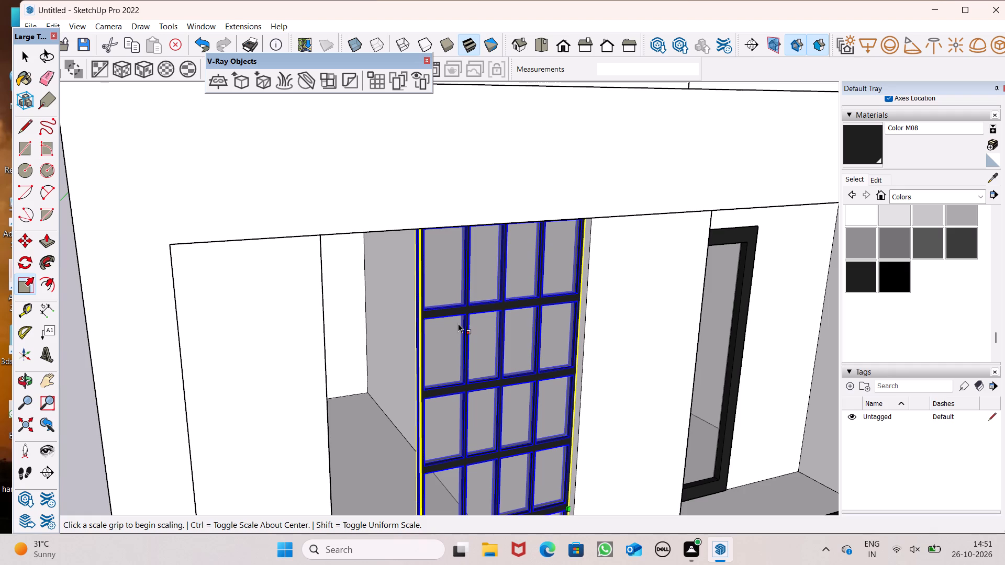
middle_click_drag(401, 397, 504, 356)
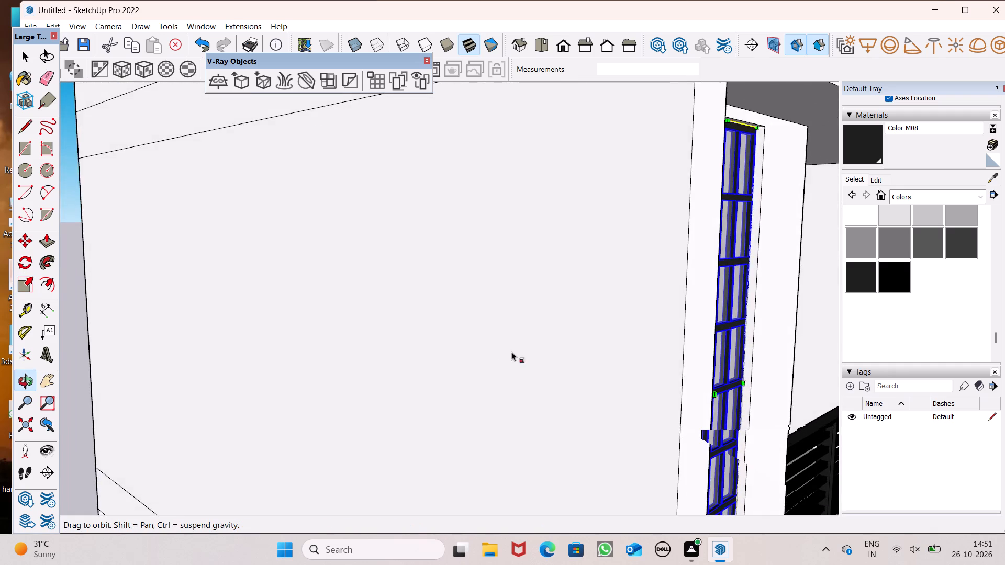
scroll(504, 357, "down", 2)
middle_click_drag(514, 371, 444, 412)
scroll(607, 409, "up", 2)
scroll(576, 346, "down", 3)
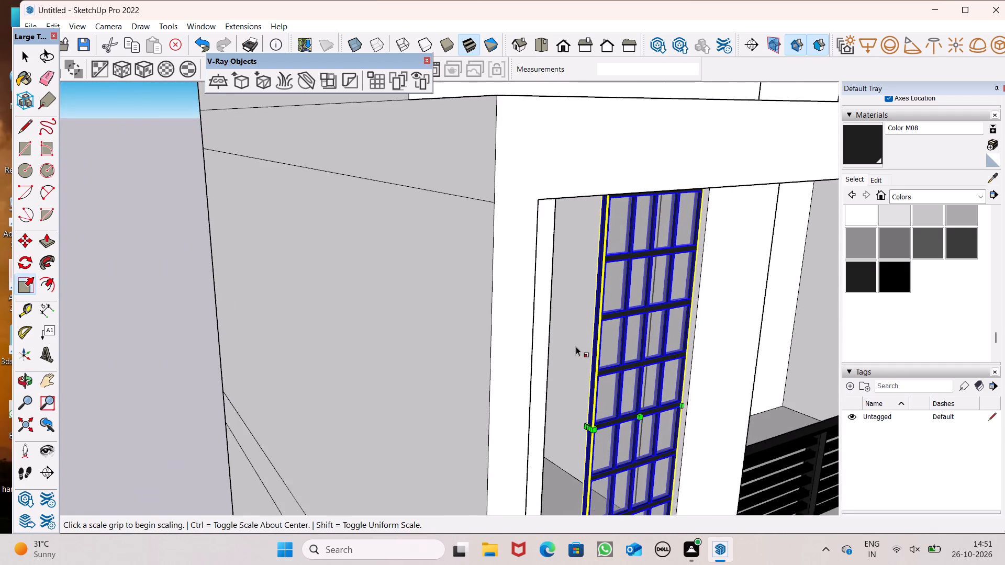
scroll(584, 545, "up", 6)
scroll(649, 434, "up", 6)
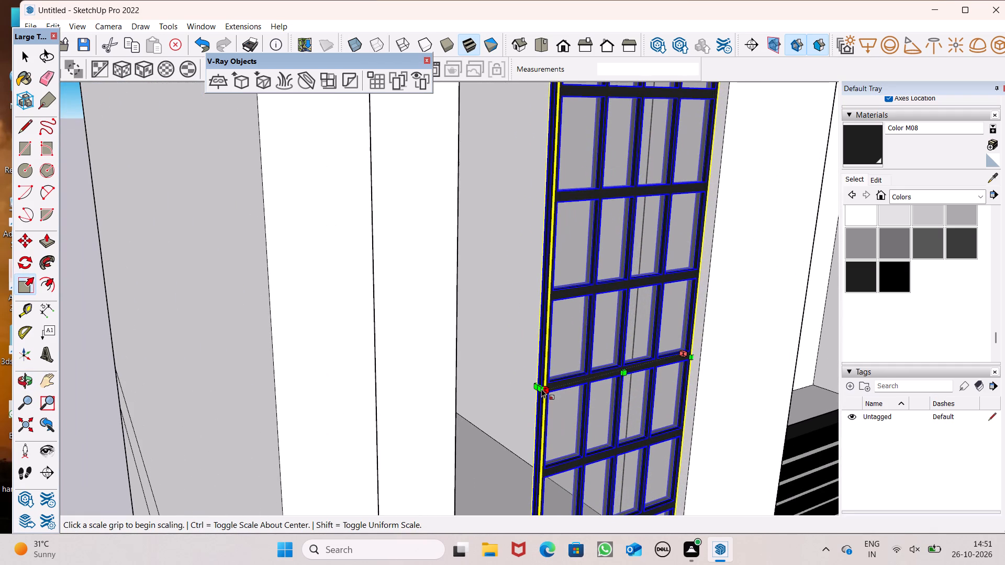
left_click_drag(537, 389, 460, 425)
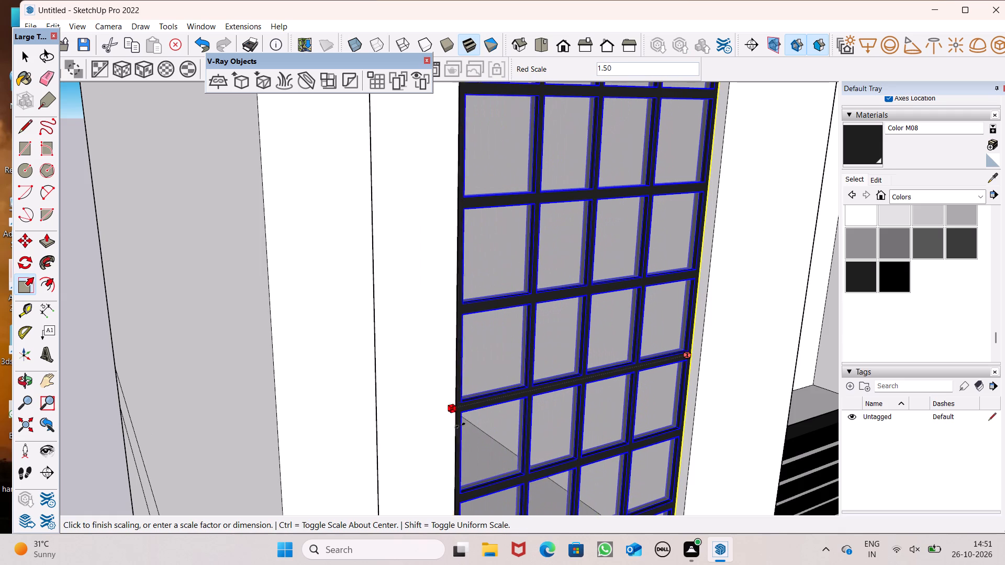
left_click_drag(460, 425, 455, 426)
scroll(425, 338, "down", 6)
middle_click_drag(432, 389, 247, 399)
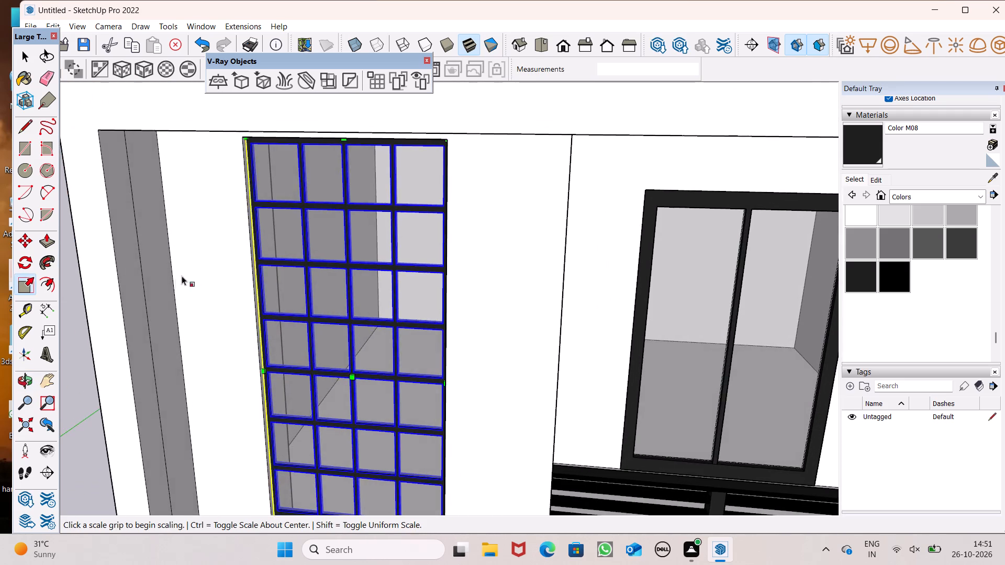
scroll(171, 284, "down", 12)
key("space")
left_click(675, 363)
Examine the house's whole front elevation, checking the grid panel, windows, doors and balcony railing together.
scroll(528, 345, "down", 3)
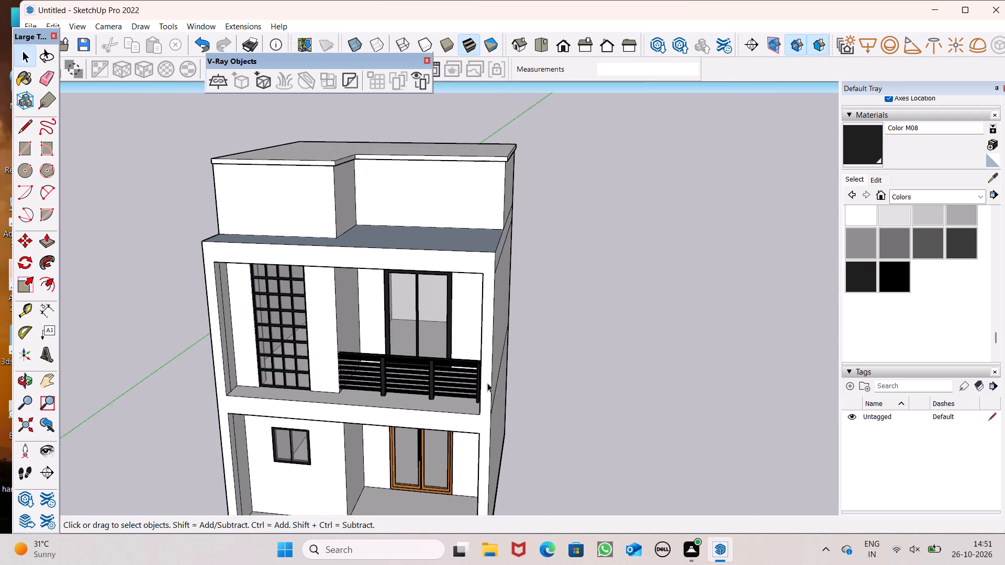
middle_click_drag(488, 383, 551, 258)
scroll(544, 267, "down", 3)
middle_click_drag(550, 313, 520, 446)
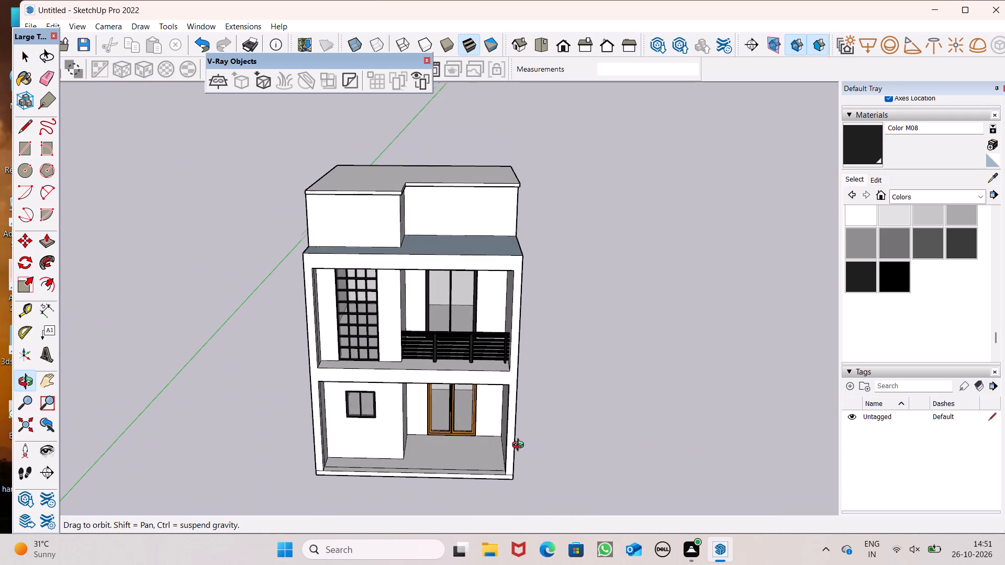
middle_click_drag(520, 446, 489, 439)
scroll(486, 433, "up", 1)
scroll(478, 393, "down", 3)
middle_click_drag(478, 389, 492, 360)
middle_click(492, 360)
scroll(489, 348, "up", 2)
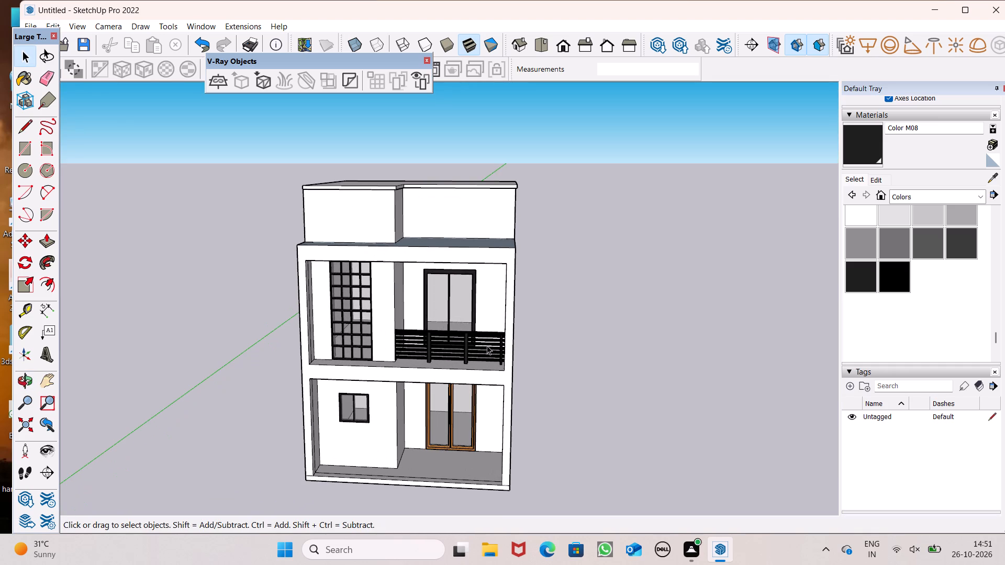
scroll(582, 309, "down", 2)
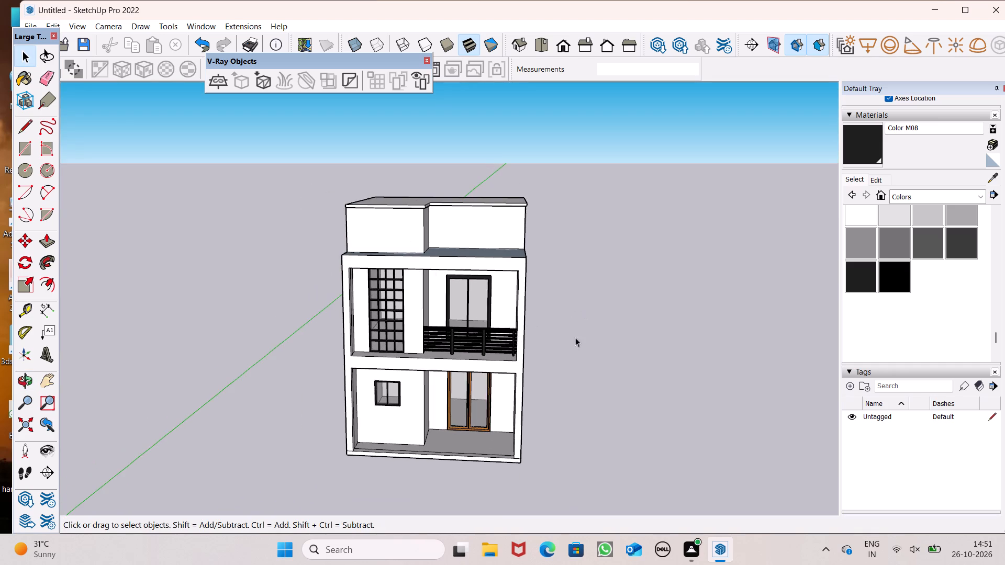
middle_click_drag(541, 401, 568, 343)
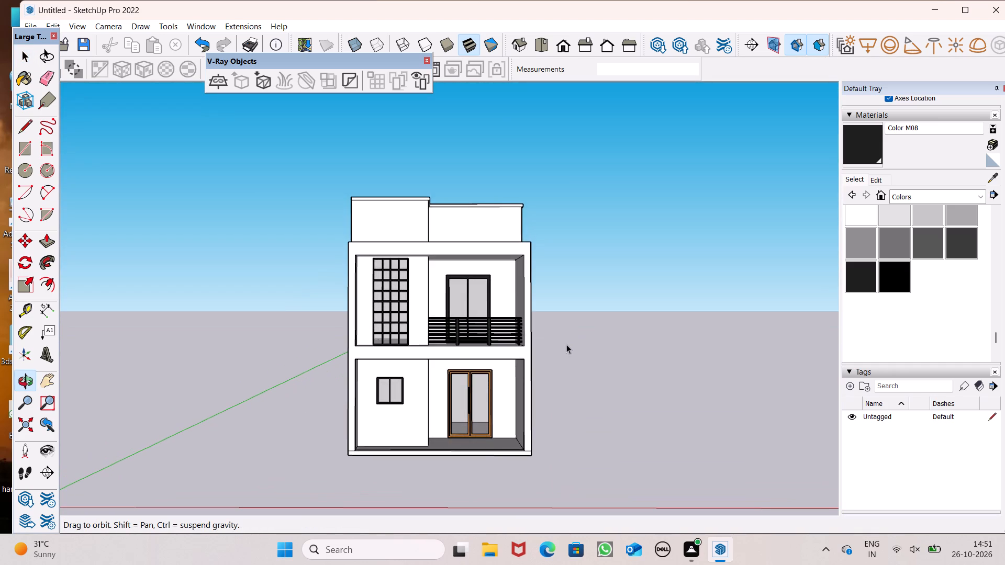
middle_click_drag(566, 360, 564, 381)
scroll(477, 338, "up", 6)
scroll(476, 337, "down", 1)
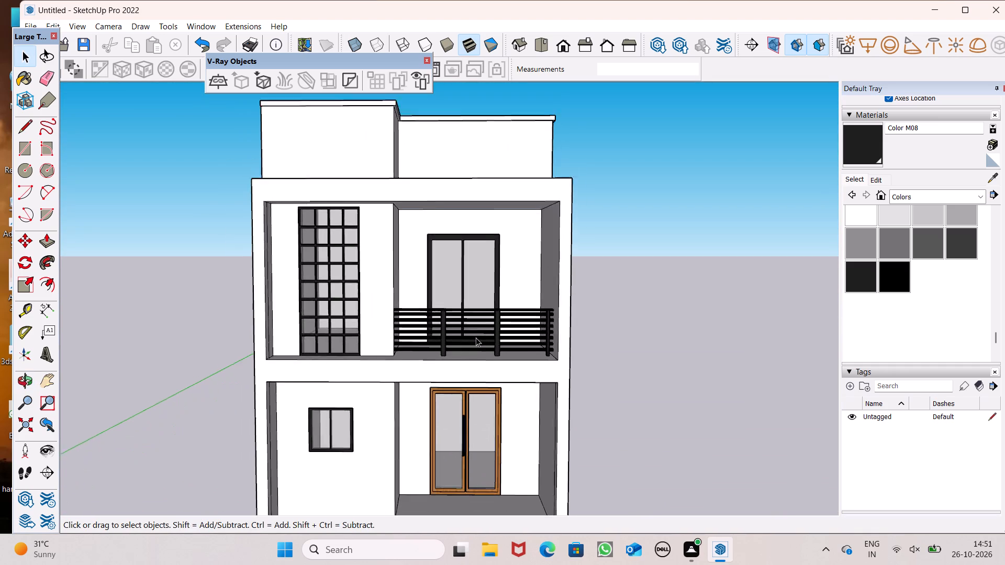
scroll(476, 337, "down", 2)
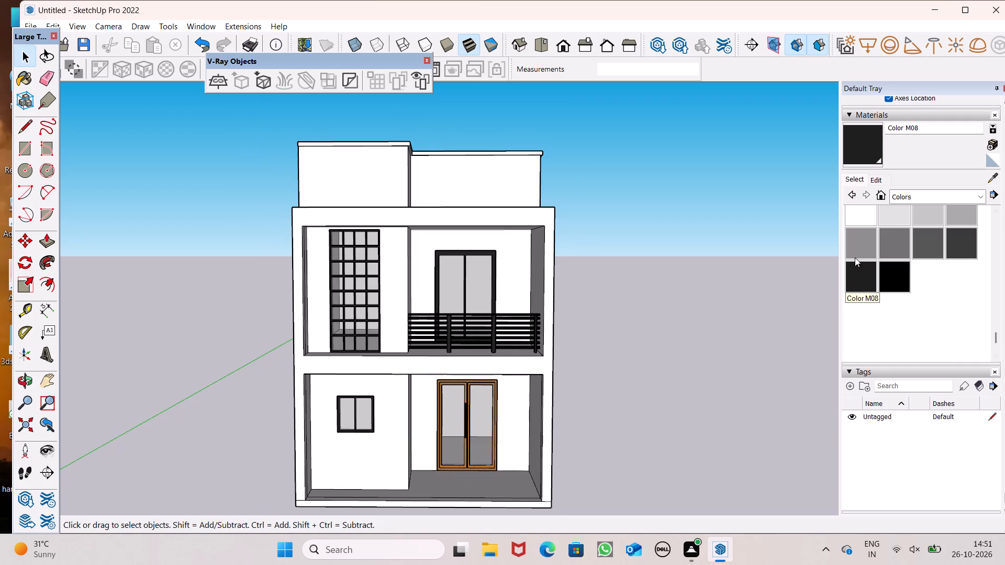
Paint the upper-floor wall around the grid panel, the balcony's back wall and the adjoining recess side wall with Color M03.
left_click(953, 215)
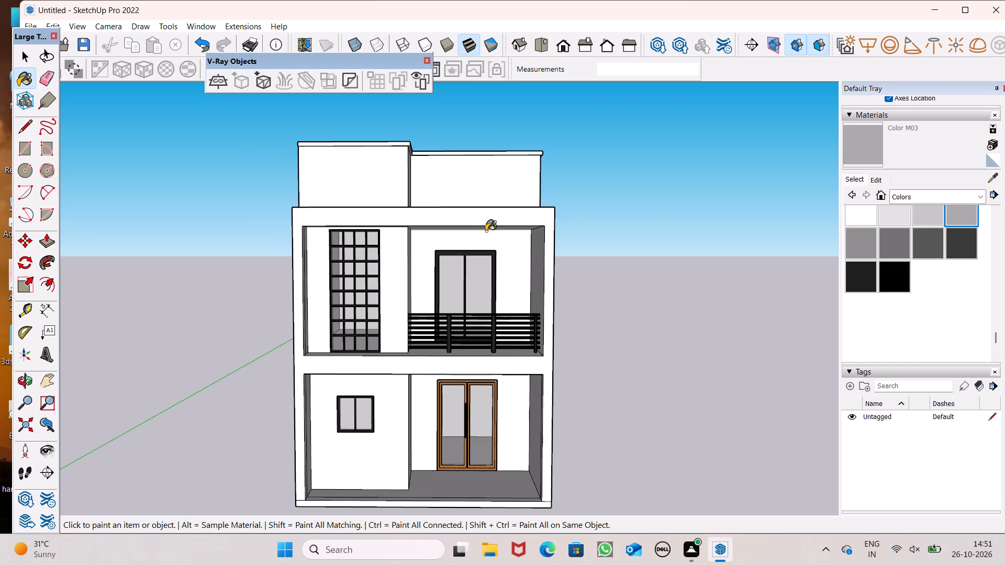
scroll(434, 249, "up", 1)
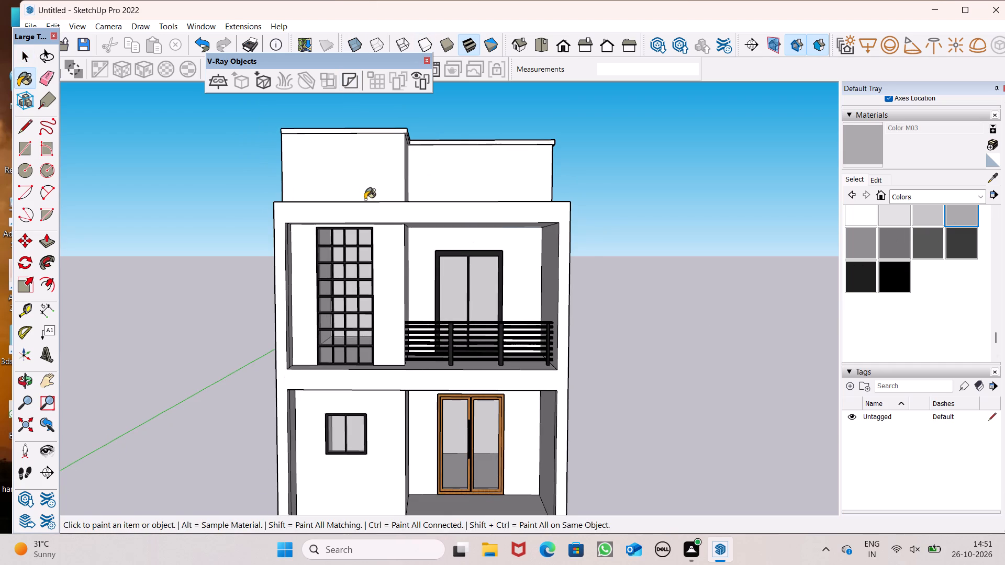
scroll(365, 199, "up", 1)
scroll(408, 189, "up", 2)
scroll(395, 295, "up", 4)
left_click(394, 295)
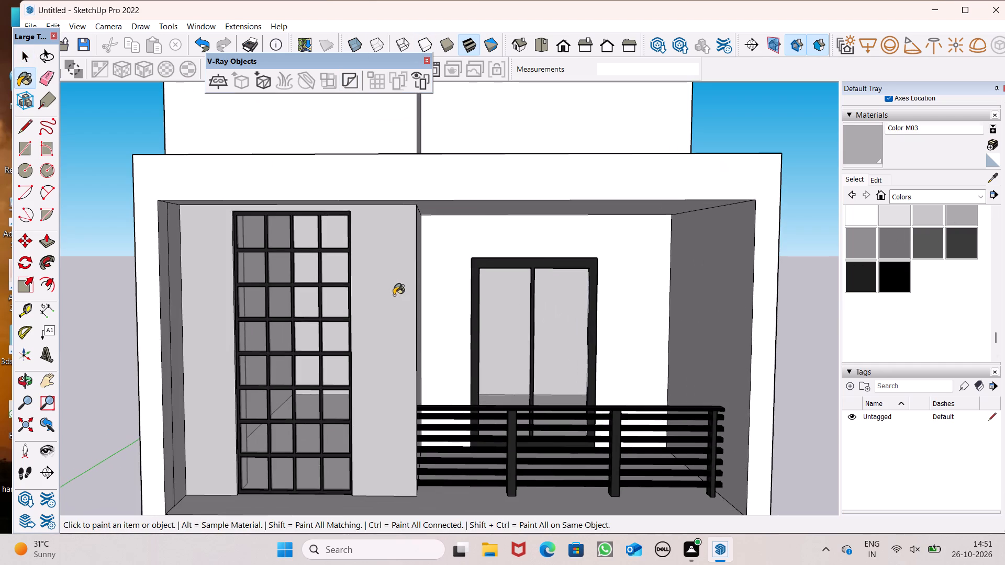
left_click(476, 236)
scroll(474, 237, "down", 3)
middle_click_drag(516, 280, 344, 311)
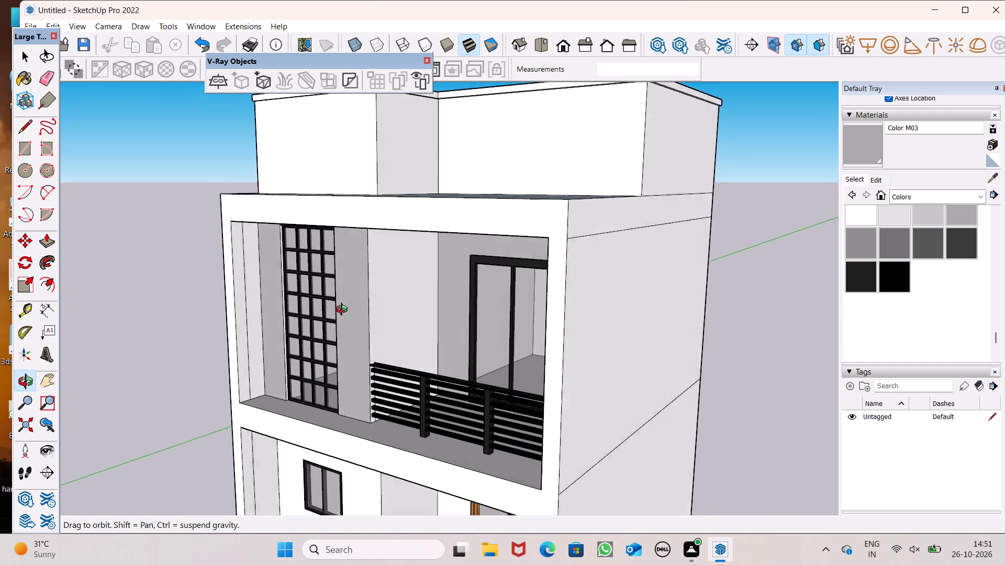
middle_click_drag(344, 311, 335, 314)
left_click(380, 304)
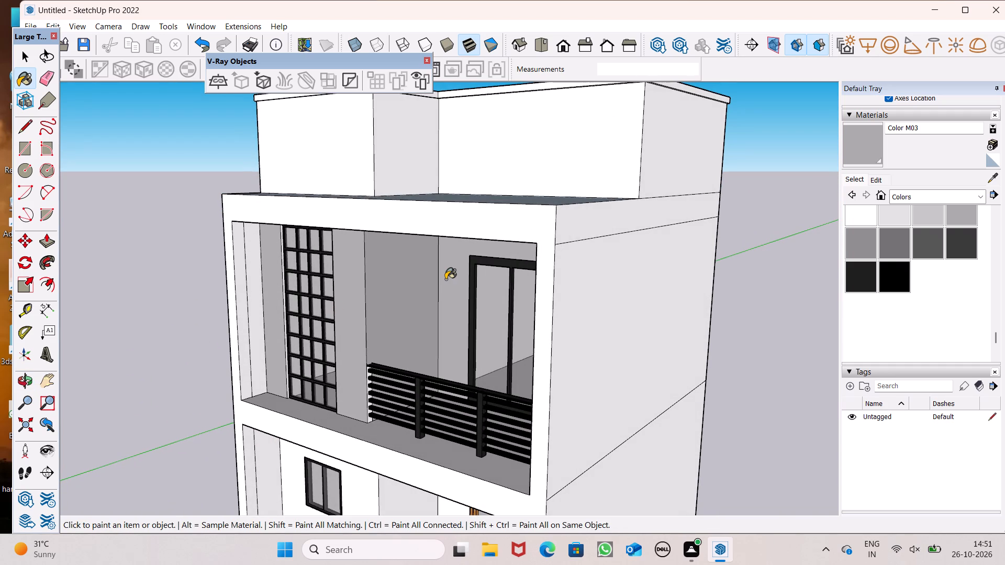
Paint the inner side wall at the railing end of the upper-floor balcony with Color M03.
middle_click_drag(468, 289, 726, 272)
left_click(634, 318)
scroll(562, 266, "down", 3)
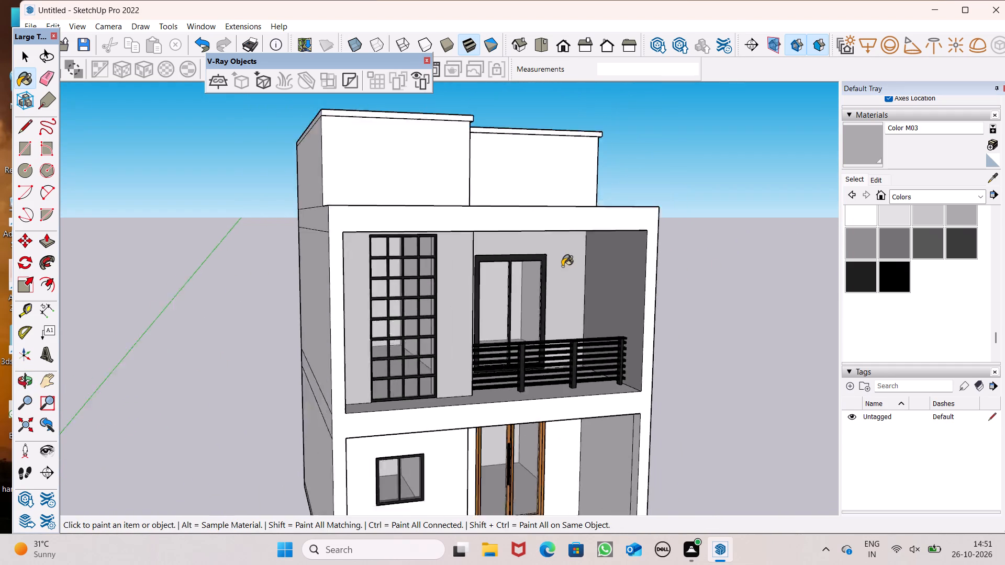
scroll(562, 266, "down", 1)
middle_click_drag(628, 309, 641, 317)
scroll(629, 309, "up", 1)
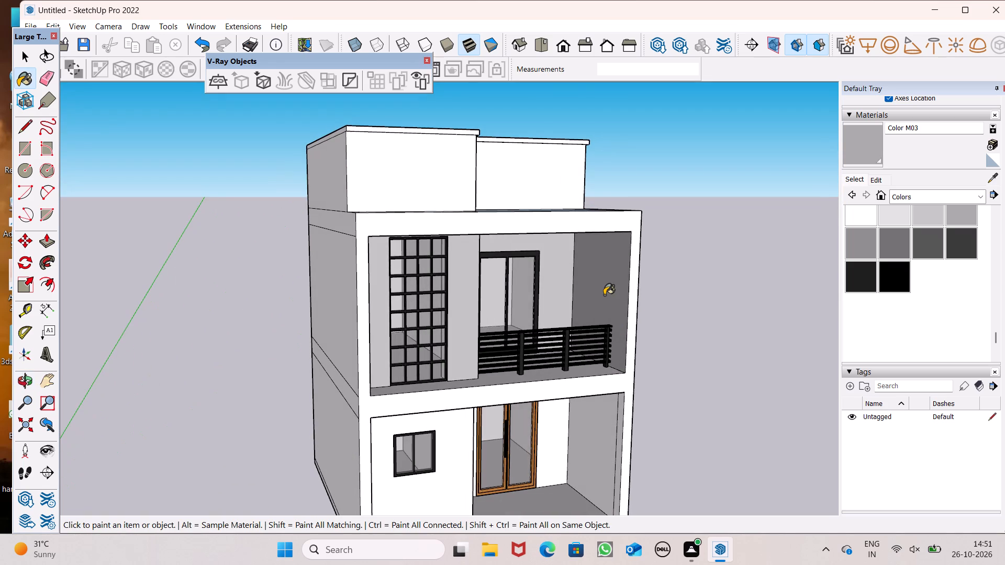
left_click(604, 295)
left_click(573, 270)
Erase the extra vertical edge on the upper-floor inner side wall next to the grid panel.
middle_click_drag(602, 297, 375, 293)
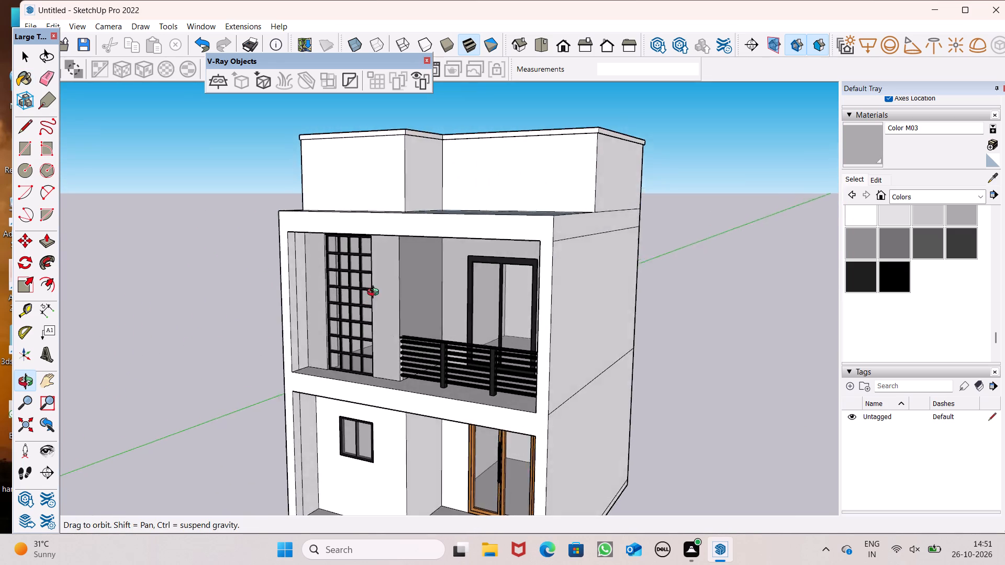
middle_click_drag(375, 293, 393, 274)
middle_click_drag(407, 267, 425, 266)
scroll(396, 263, "down", 1)
middle_click_drag(396, 288, 292, 309)
scroll(307, 297, "up", 4)
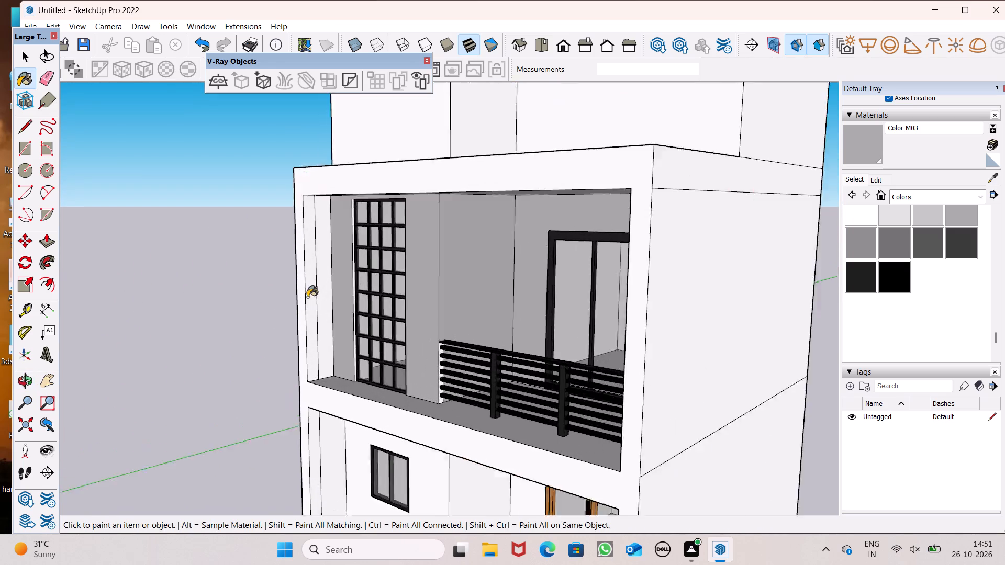
scroll(307, 297, "up", 3)
middle_click_drag(443, 340, 354, 367)
scroll(404, 357, "up", 1)
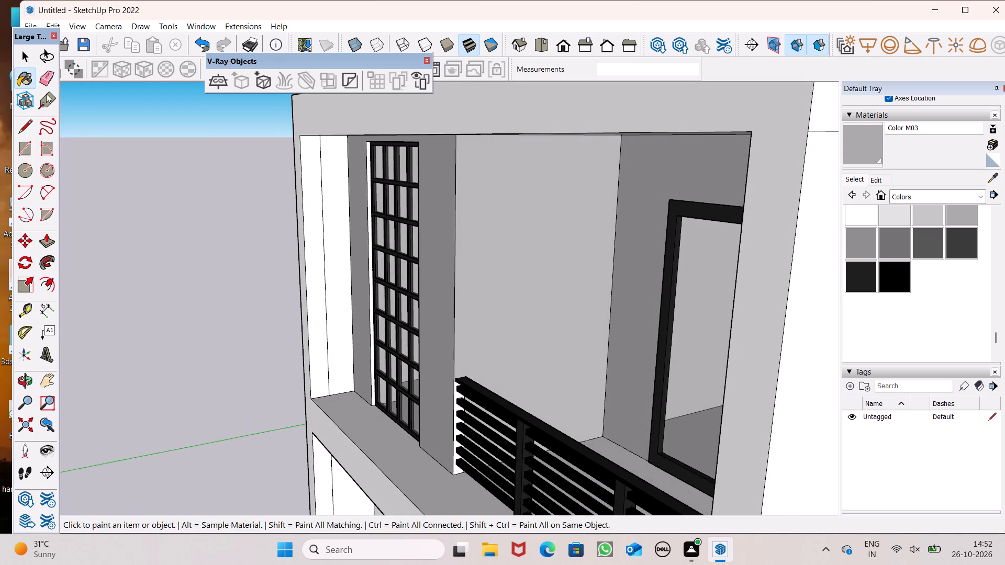
left_click(46, 85)
scroll(275, 259, "up", 3)
left_click_drag(353, 290, 346, 299)
scroll(366, 274, "down", 4)
middle_click_drag(377, 320, 511, 317)
scroll(400, 278, "down", 2)
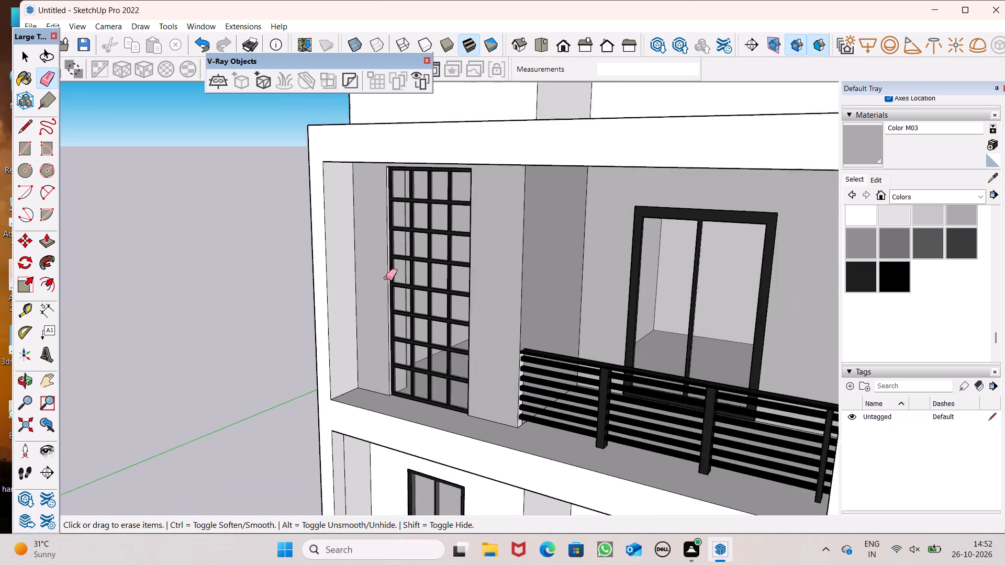
Paint the inner side wall next to the grid panel and the reveals of the panel's opening with Color M03.
scroll(386, 278, "down", 1)
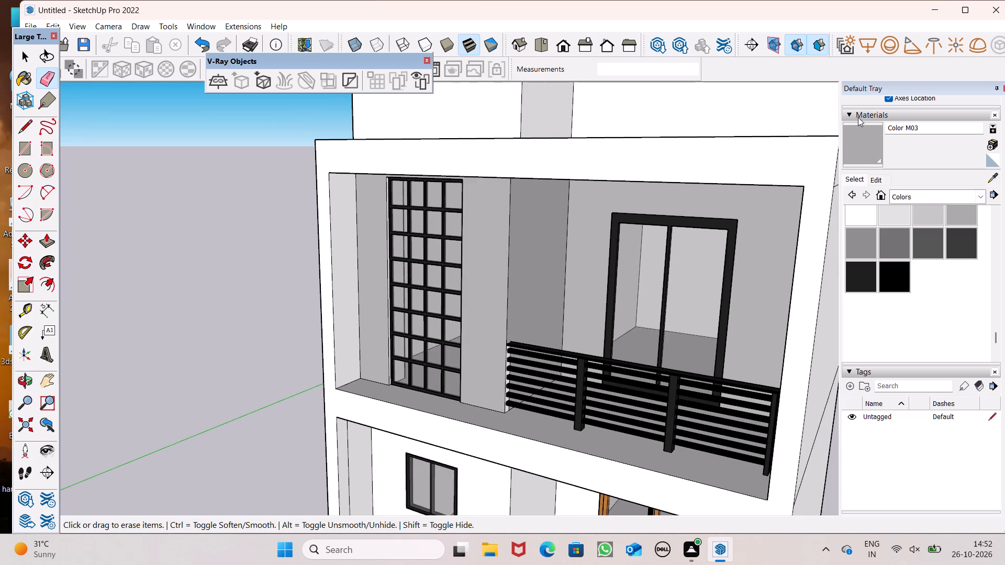
left_click(861, 148)
scroll(443, 290, "up", 4)
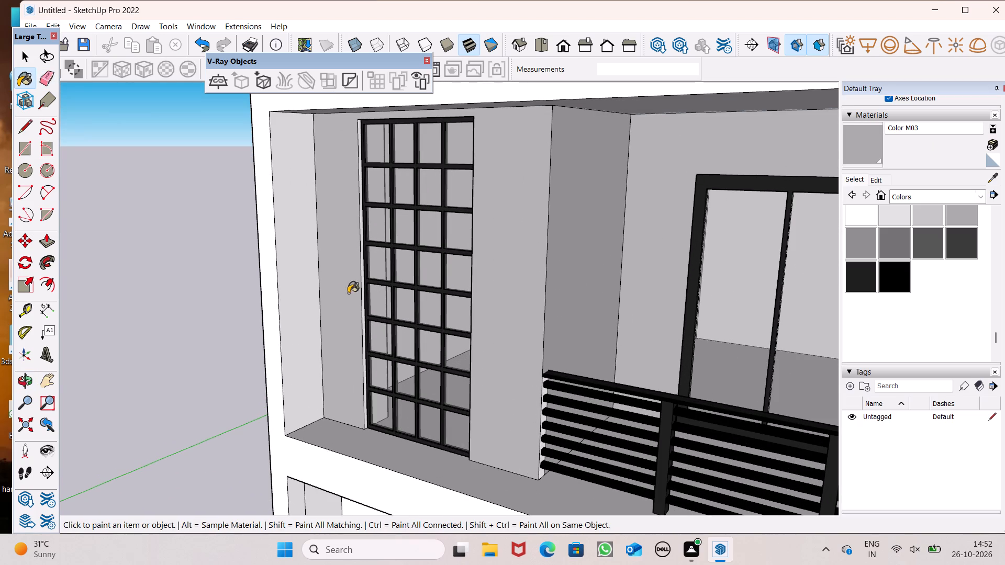
left_click(315, 300)
scroll(339, 267, "down", 2)
scroll(371, 316, "up", 7)
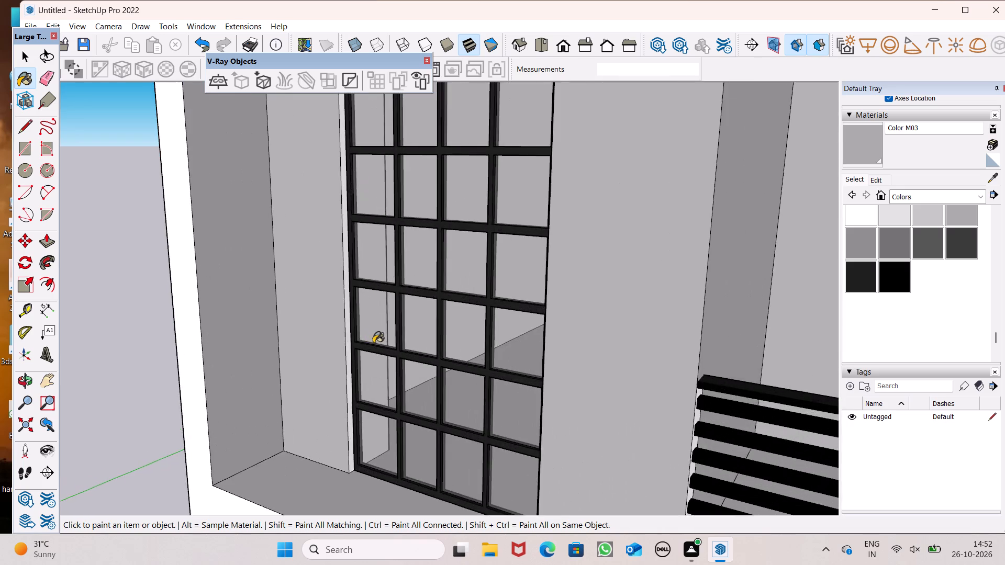
scroll(363, 366, "up", 7)
left_click(337, 379)
scroll(399, 260, "down", 7)
middle_click_drag(395, 312, 395, 314)
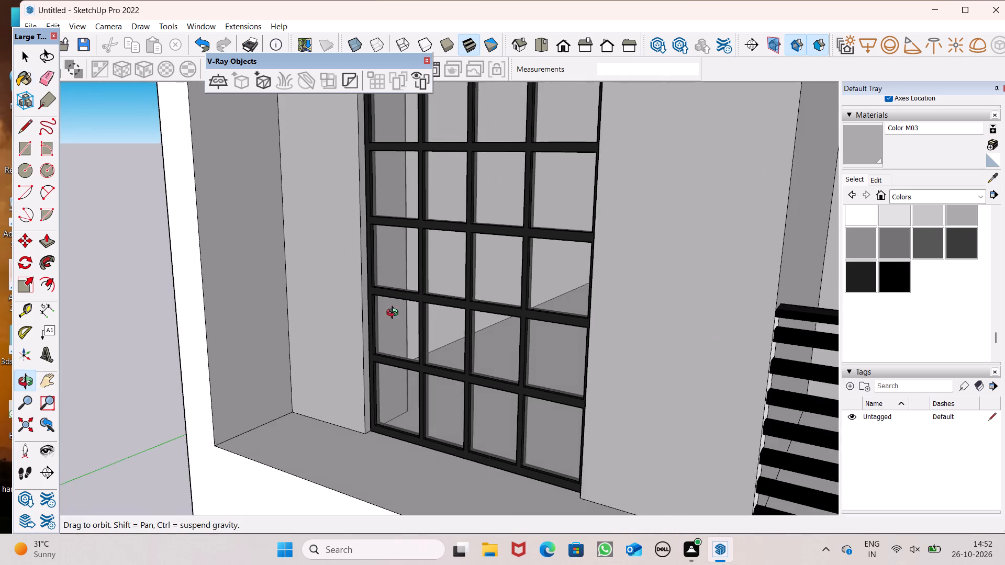
middle_click_drag(395, 314, 762, 327)
scroll(419, 363, "up", 4)
left_click(549, 354)
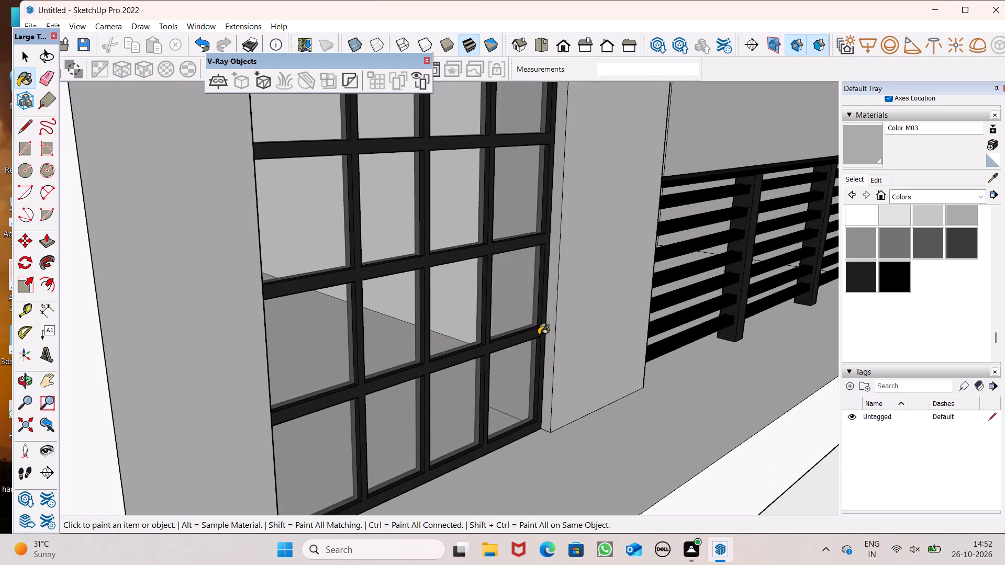
Paint the ceiling of the upper-floor balcony recess with Color M03.
scroll(522, 288, "down", 13)
scroll(545, 334, "up", 1)
middle_click_drag(545, 334, 386, 371)
scroll(387, 354, "down", 6)
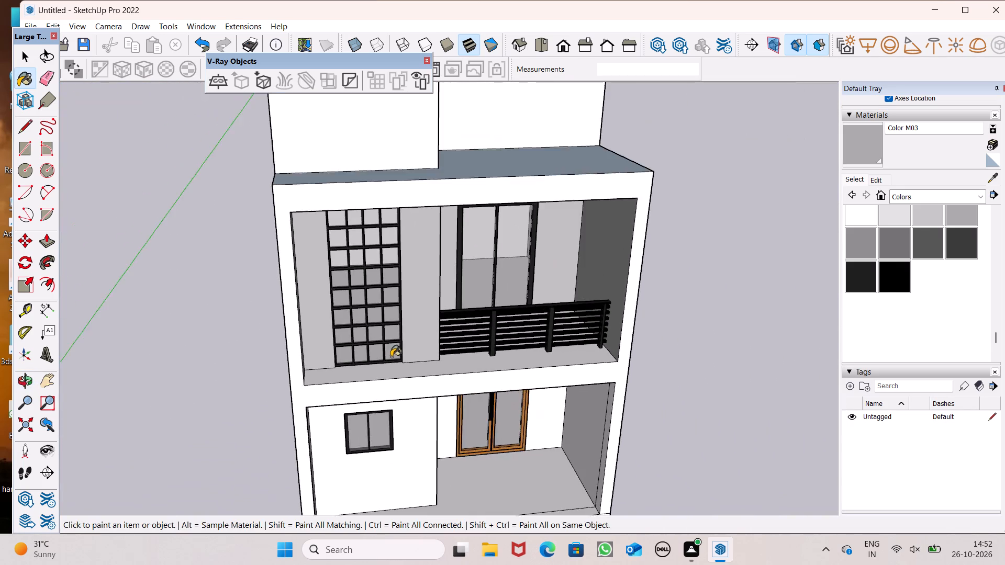
middle_click_drag(473, 337, 468, 94)
left_click(457, 189)
scroll(488, 205, "up", 1)
middle_click_drag(488, 216, 298, 262)
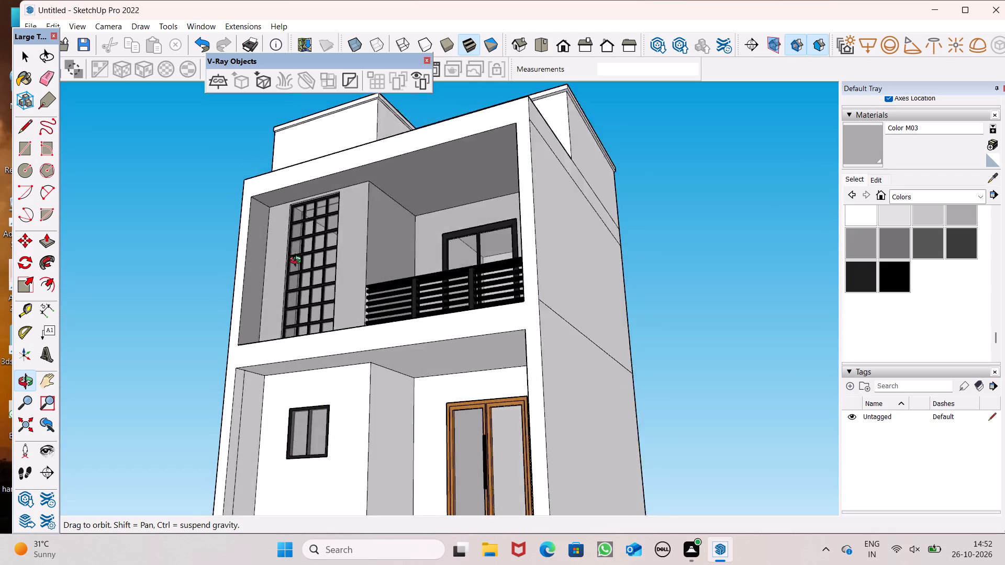
Paint the ground-floor recess's back wall around the wooden door and its outer inner side wall with Color M03.
middle_click_drag(298, 262, 354, 361)
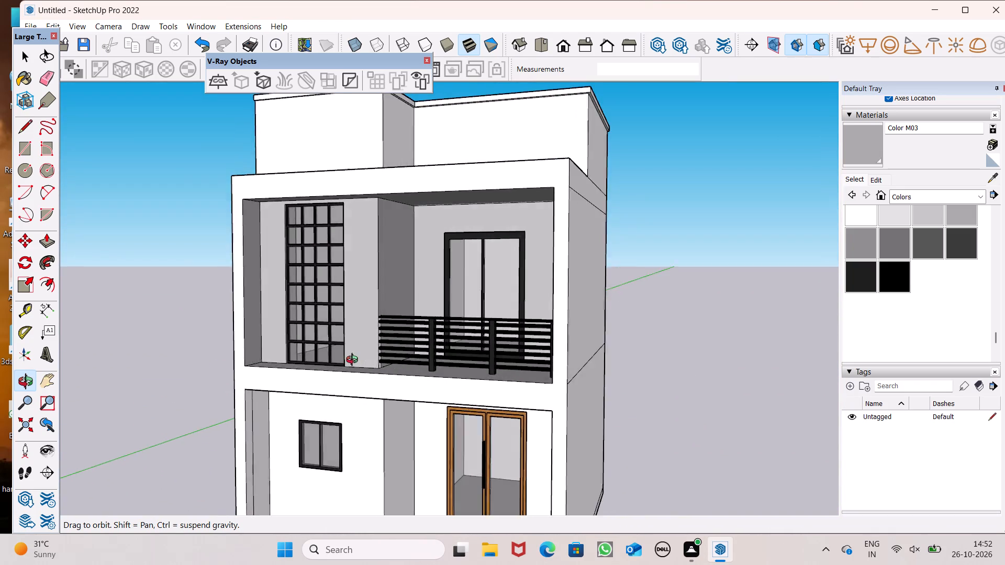
middle_click_drag(354, 361, 567, 477)
scroll(571, 401, "up", 7)
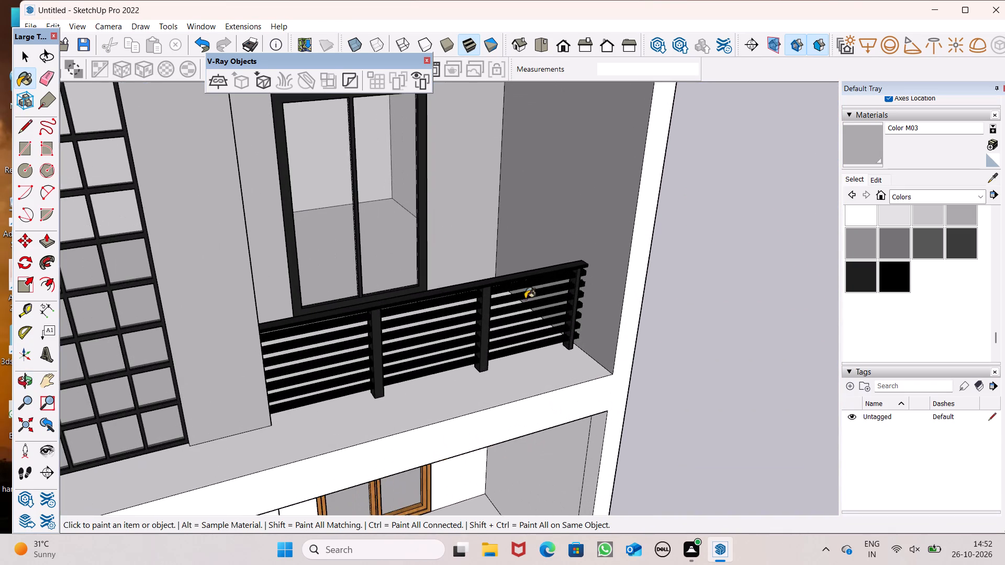
scroll(500, 283, "down", 12)
middle_click_drag(486, 336, 431, 276)
scroll(442, 287, "up", 1)
scroll(421, 227, "down", 3)
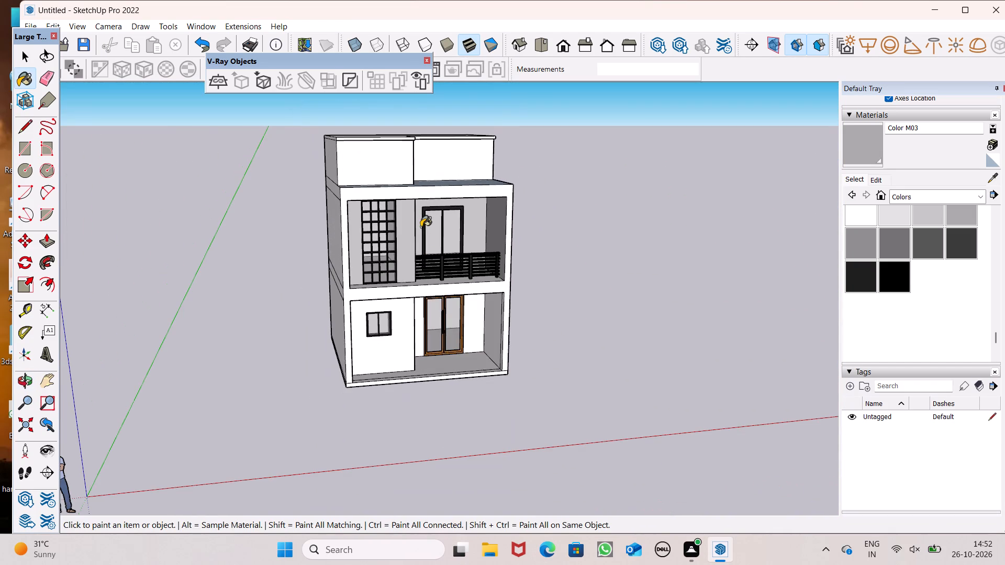
middle_click_drag(437, 342, 398, 314)
scroll(456, 357, "up", 8)
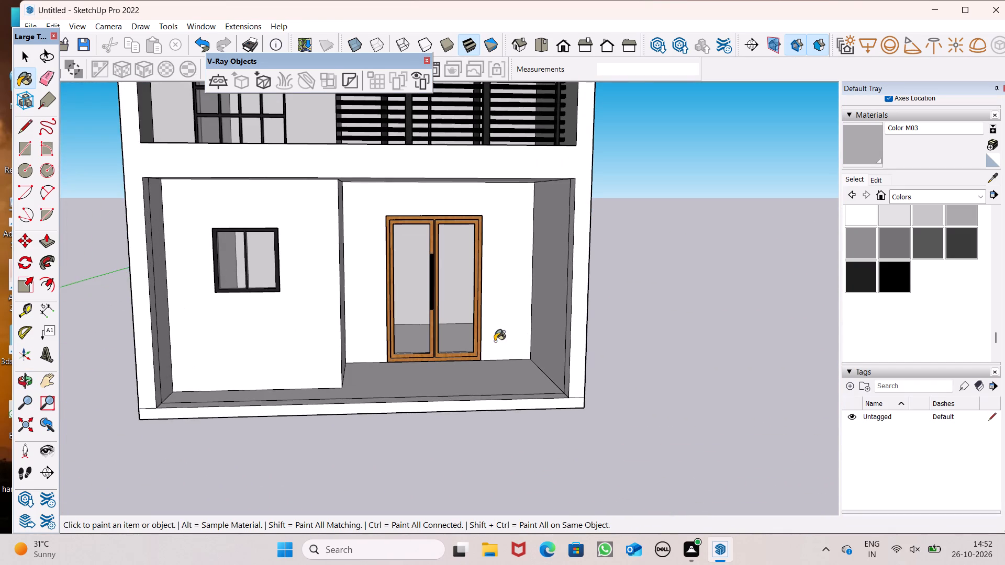
left_click(495, 341)
scroll(519, 341, "up", 6)
middle_click_drag(524, 353, 627, 353)
left_click(656, 343)
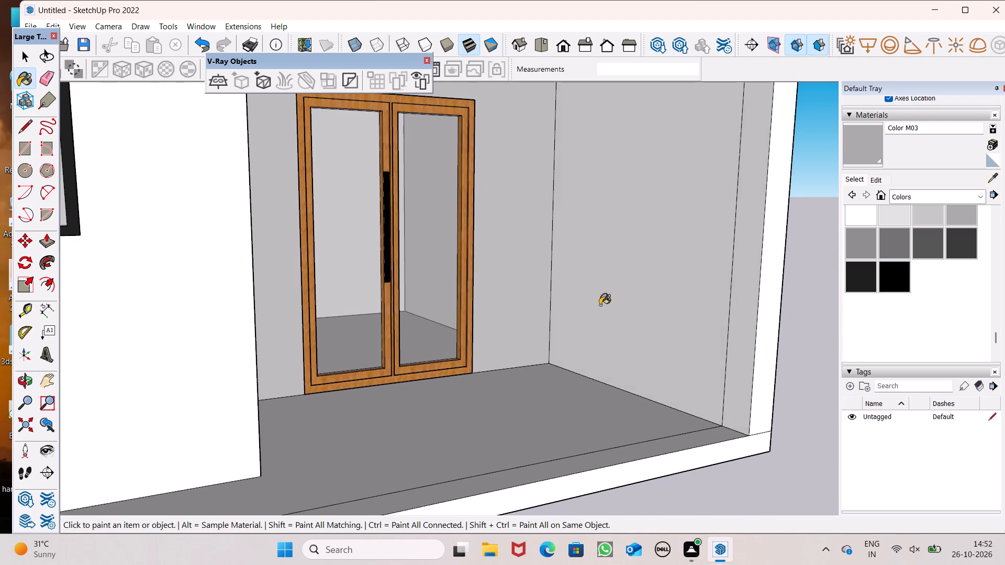
Paint the return wall between the ground-floor window wall and the wooden door with Color M03.
scroll(600, 305, "down", 3)
middle_click_drag(659, 354, 693, 368)
scroll(569, 316, "down", 1)
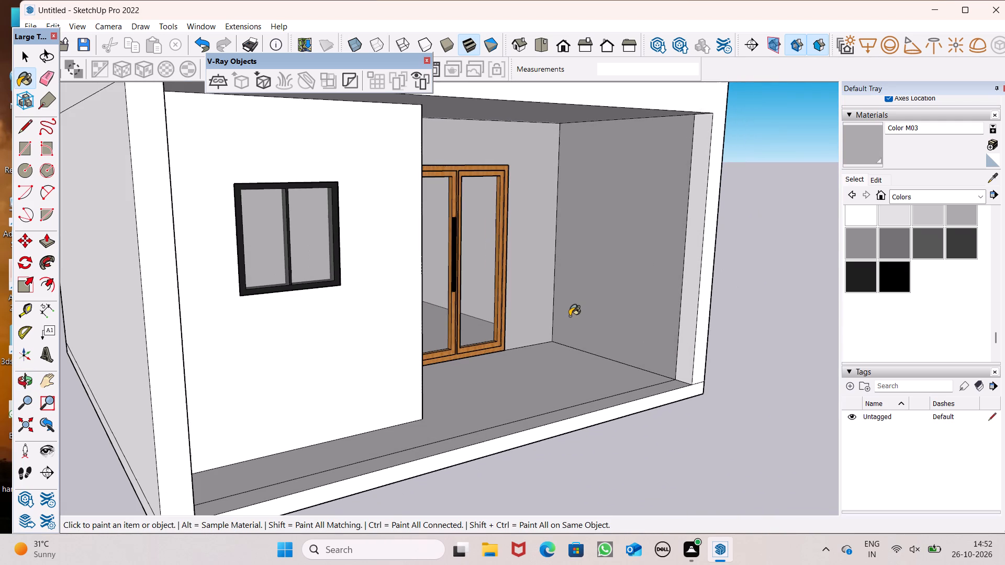
middle_click_drag(561, 326, 475, 326)
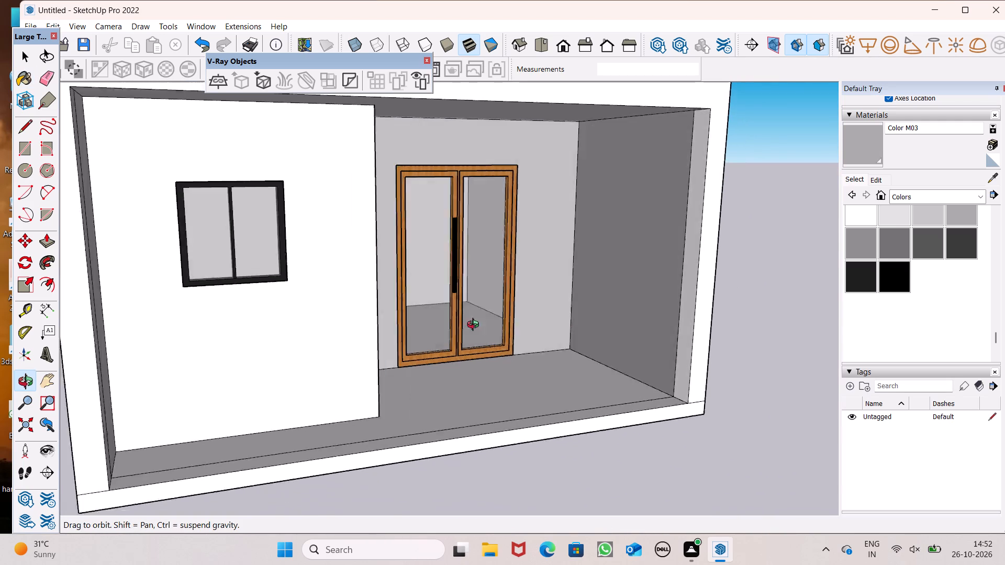
middle_click_drag(475, 326, 294, 349)
scroll(310, 317, "up", 5)
left_click(315, 307)
left_click(378, 279)
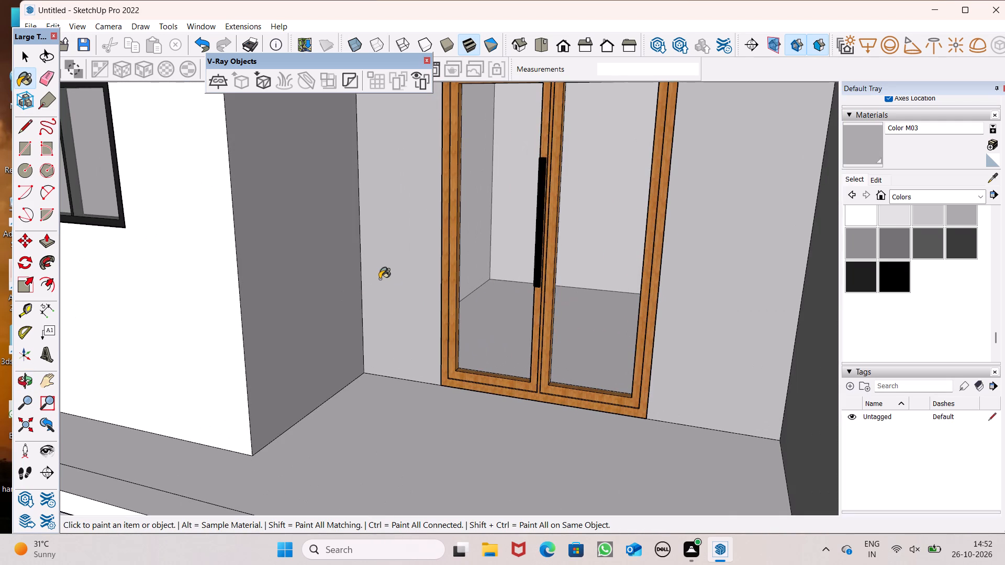
Go over the return wall and the wall beside the wooden door again with Color M03.
middle_click_drag(407, 306, 487, 263)
scroll(407, 306, "up", 1)
scroll(453, 290, "down", 6)
middle_click_drag(673, 335, 826, 347)
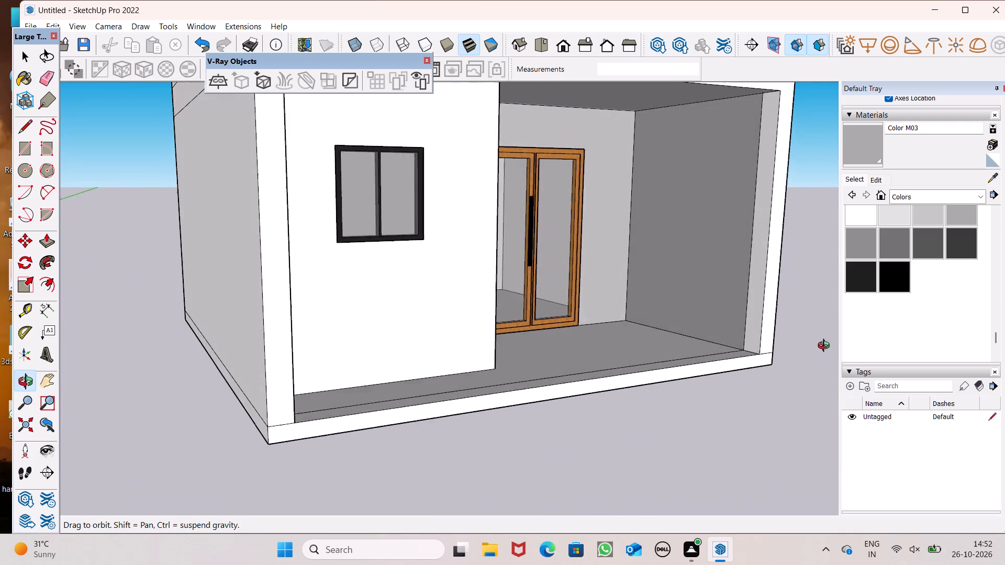
middle_click_drag(826, 347, 622, 347)
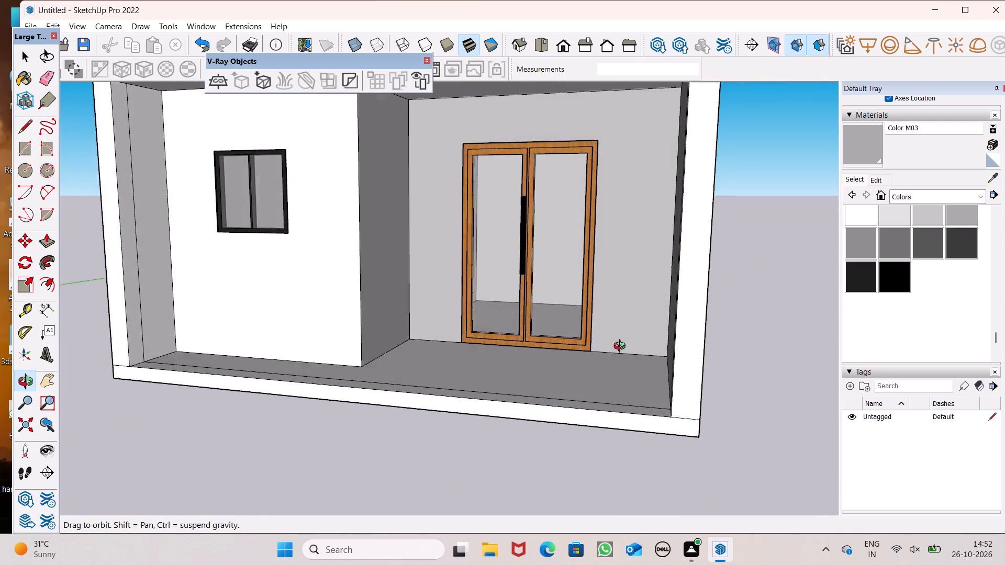
middle_click_drag(622, 347, 667, 377)
middle_click_drag(533, 344, 567, 331)
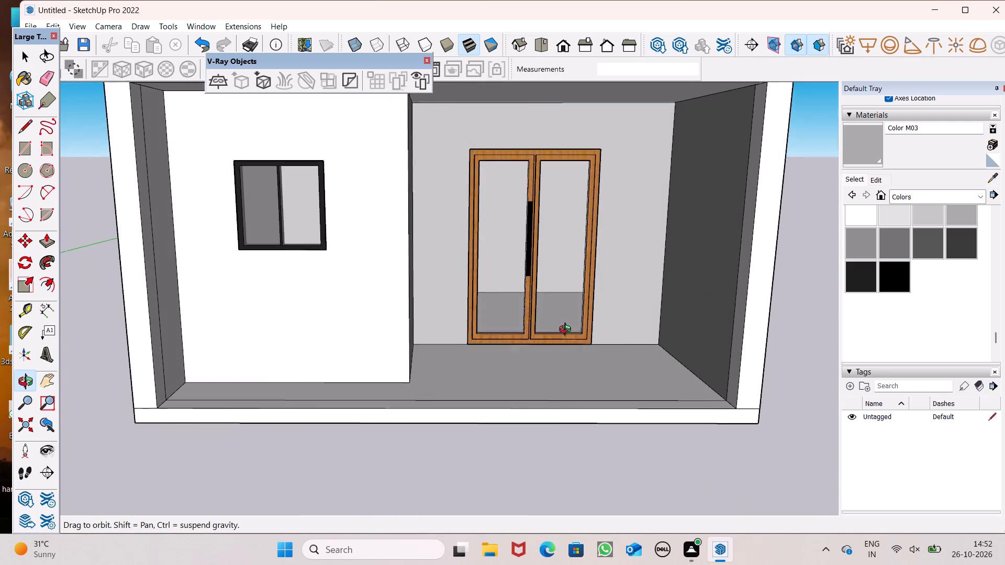
middle_click_drag(567, 331, 455, 376)
left_click(394, 311)
left_click(442, 297)
Go over the ground-floor recess's outer inner side wall and door wall again with Color M03.
scroll(508, 361, "up", 1)
middle_click_drag(511, 370, 693, 371)
scroll(687, 373, "up", 1)
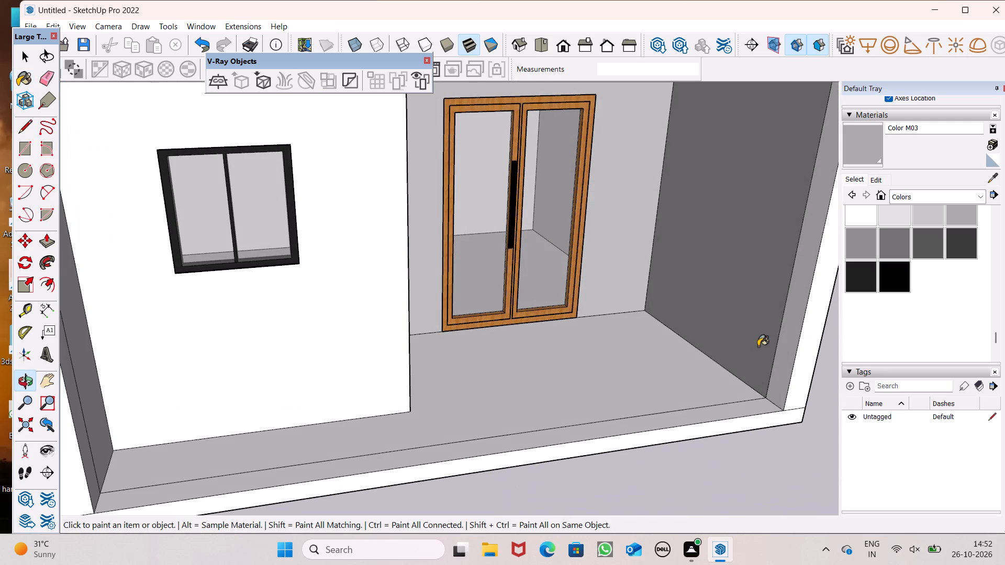
left_click(761, 323)
scroll(601, 311, "down", 3)
middle_click_drag(646, 338, 673, 321)
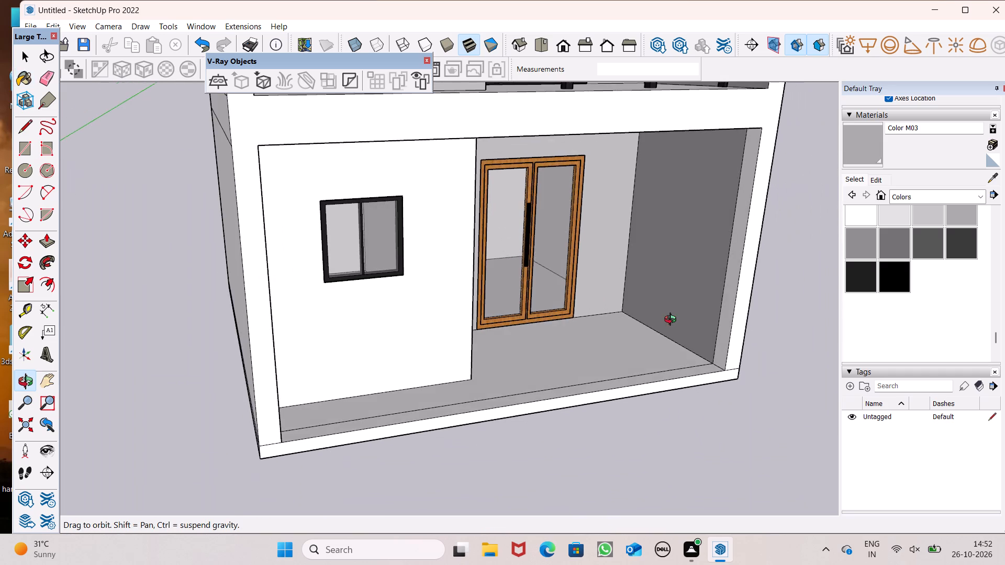
middle_click_drag(673, 321, 620, 329)
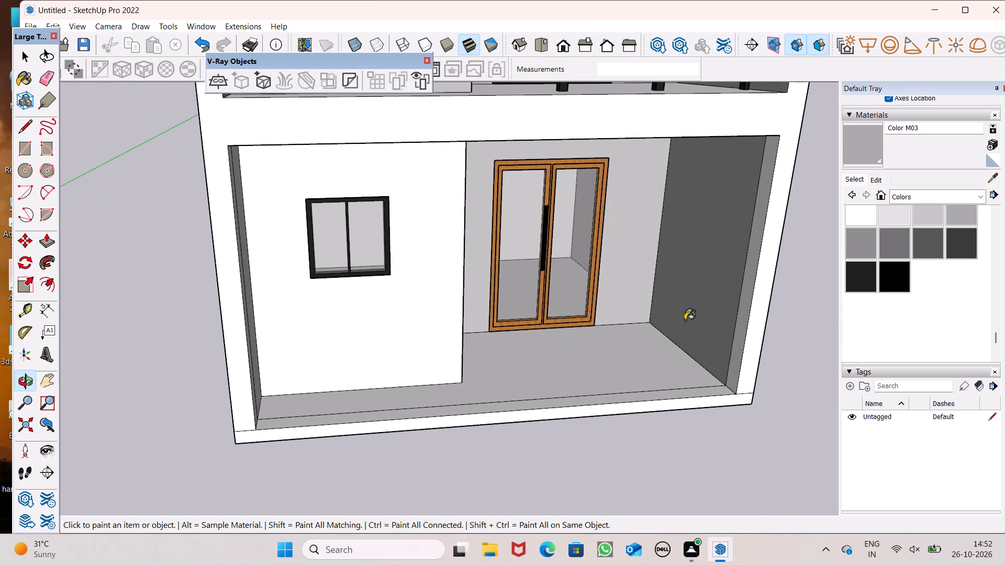
left_click(722, 315)
left_click(638, 279)
middle_click_drag(621, 301, 506, 298)
left_click(489, 292)
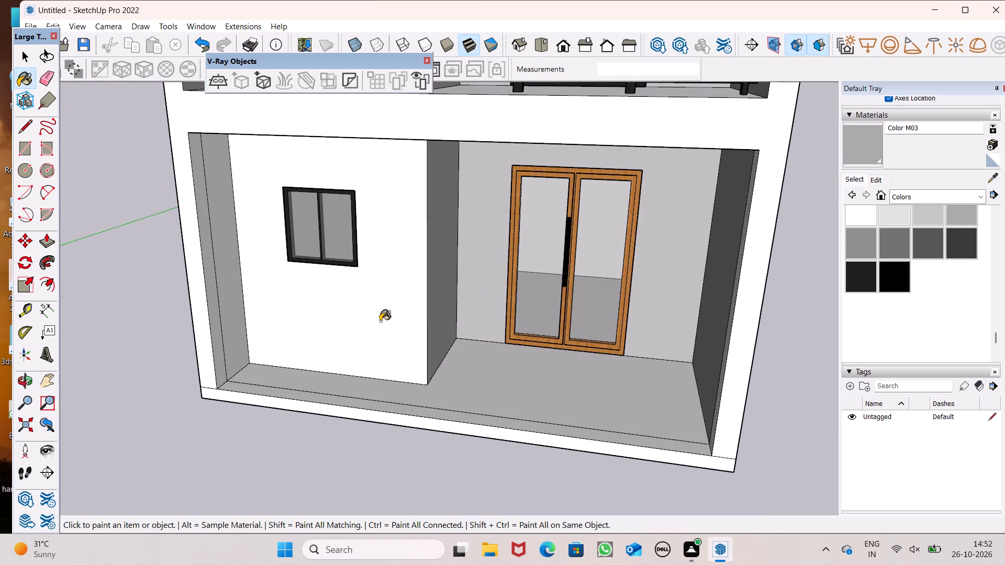
left_click(450, 304)
Paint the ceiling of the ground-floor recess with Color M03.
scroll(446, 284, "down", 4)
middle_click_drag(495, 309, 390, 234)
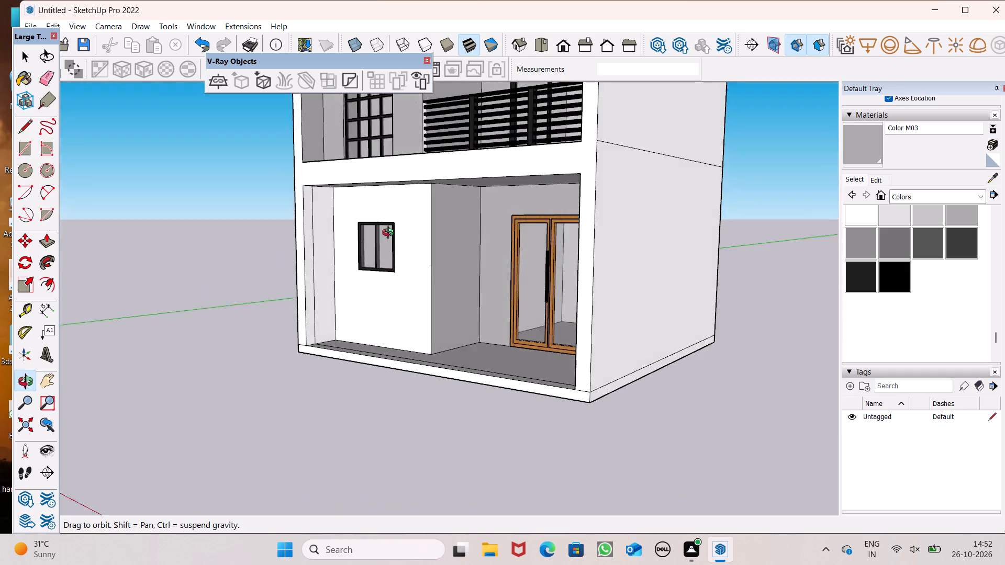
middle_click_drag(390, 234, 575, 210)
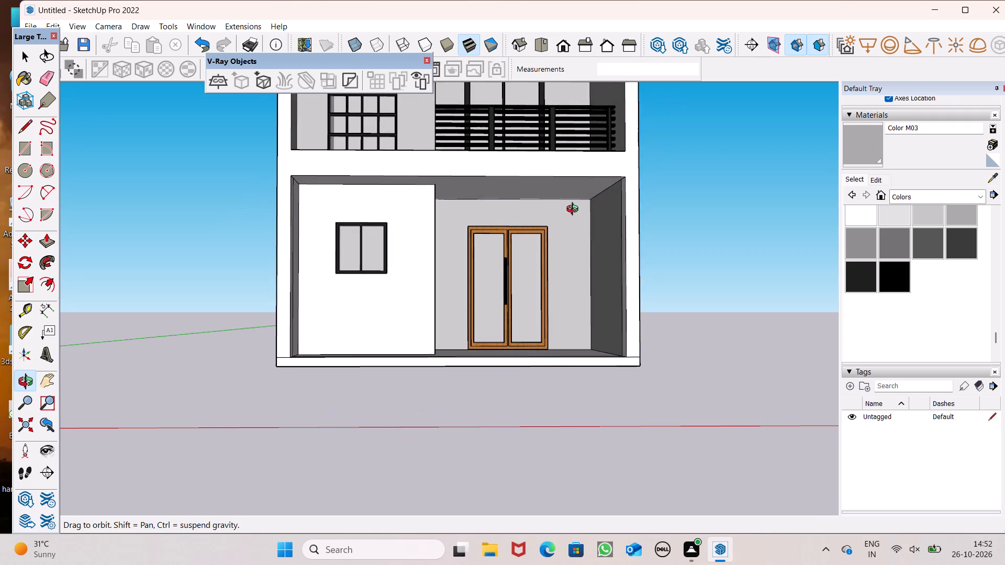
middle_click_drag(575, 210, 575, 210)
scroll(575, 210, "up", 1)
middle_click_drag(529, 217, 529, 231)
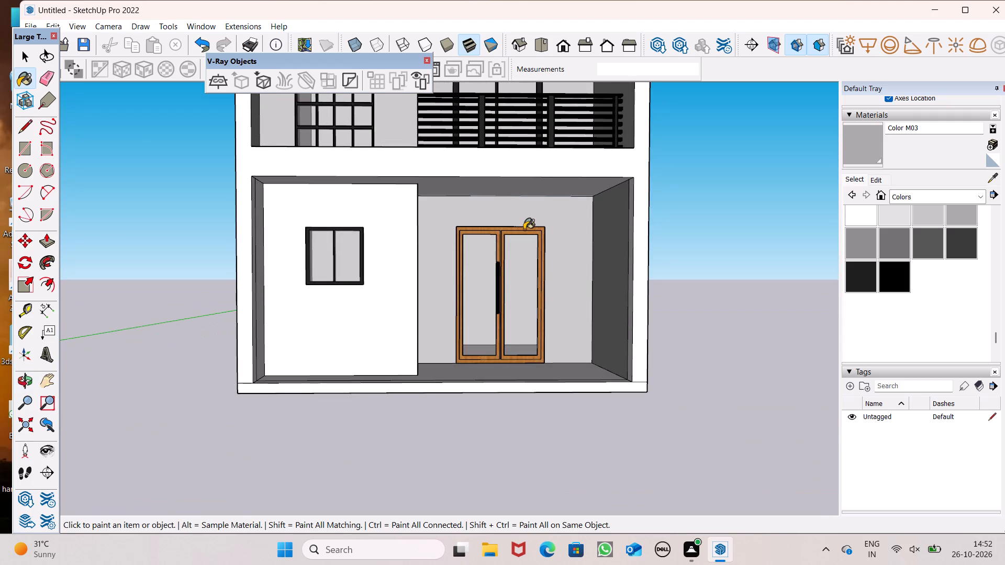
scroll(535, 246, "up", 1)
middle_click_drag(537, 245, 555, 150)
left_click(555, 149)
Browse the Asphalt and Concrete materials, ending in the Brick, Cladding and Siding collection to find a wall cladding.
scroll(543, 183, "down", 2)
middle_click_drag(544, 217, 542, 255)
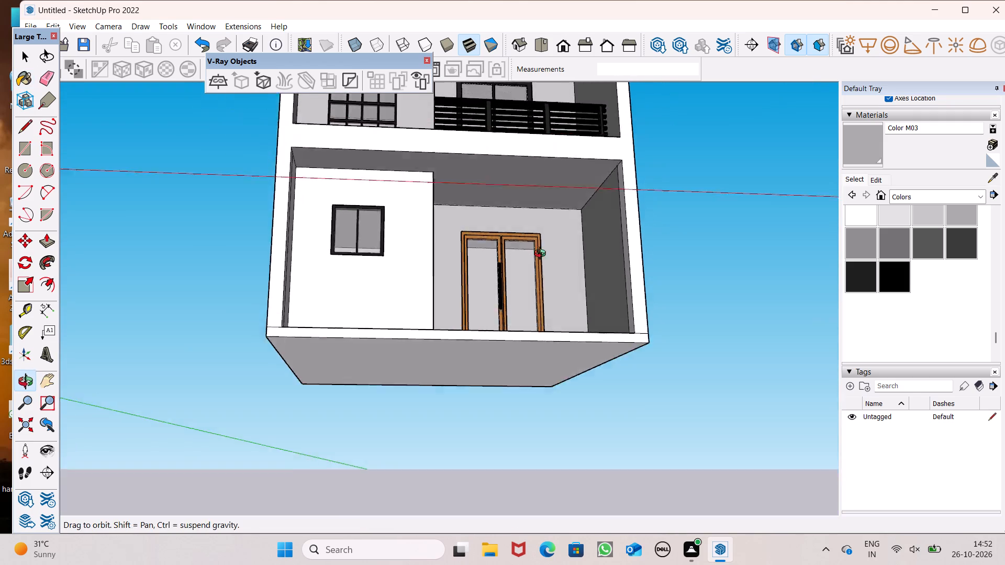
middle_click_drag(542, 255, 526, 340)
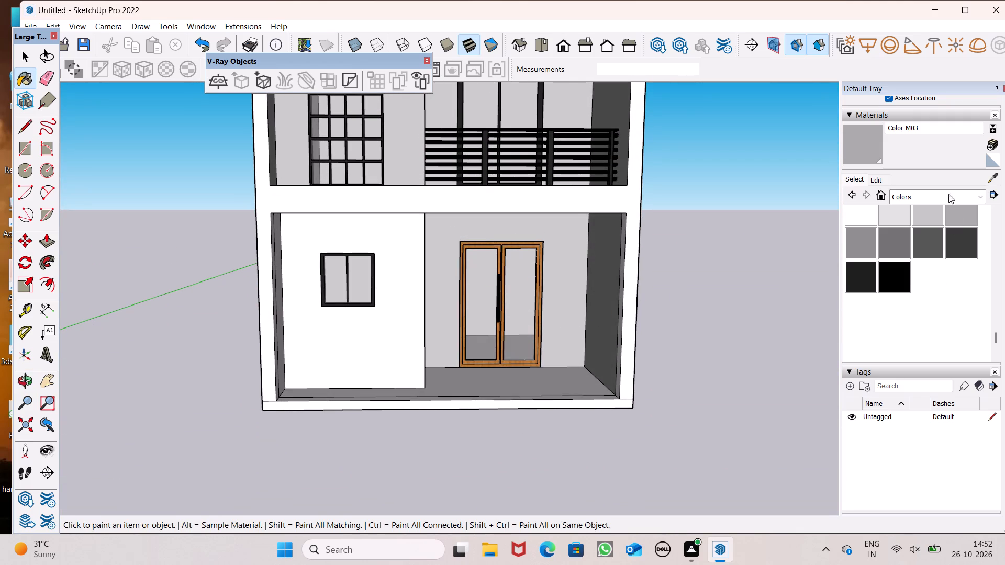
left_click(948, 193)
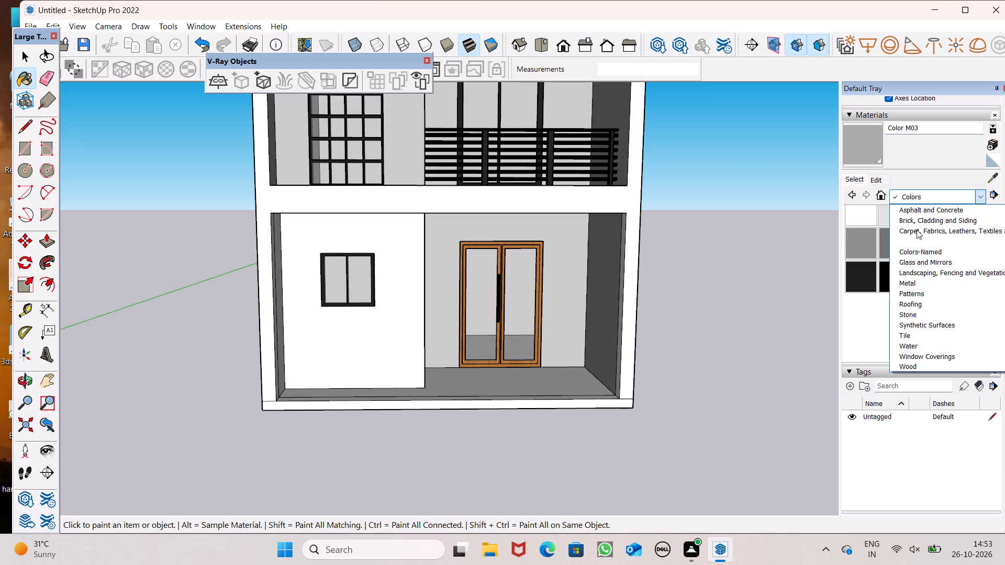
left_click(903, 213)
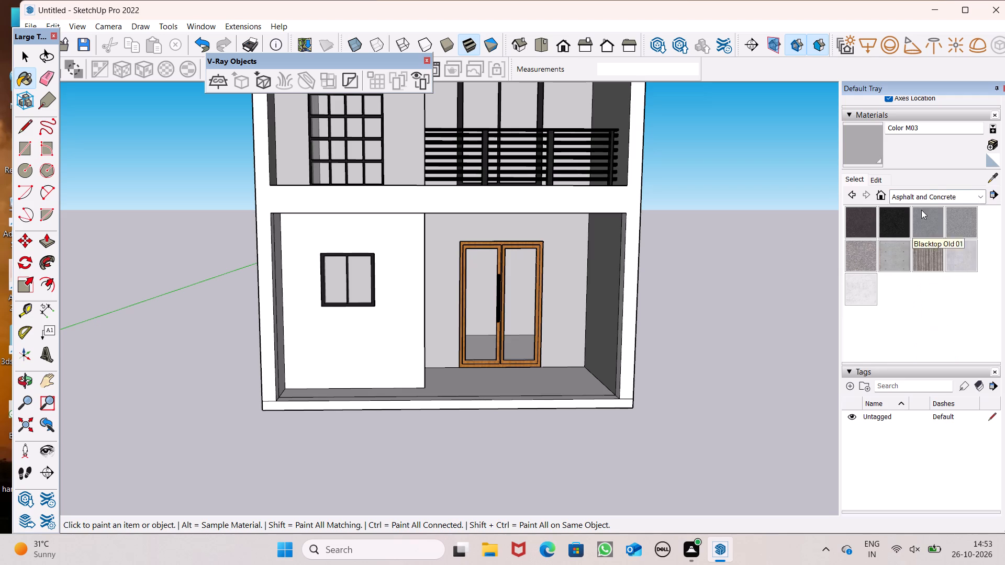
left_click(925, 200)
left_click(926, 223)
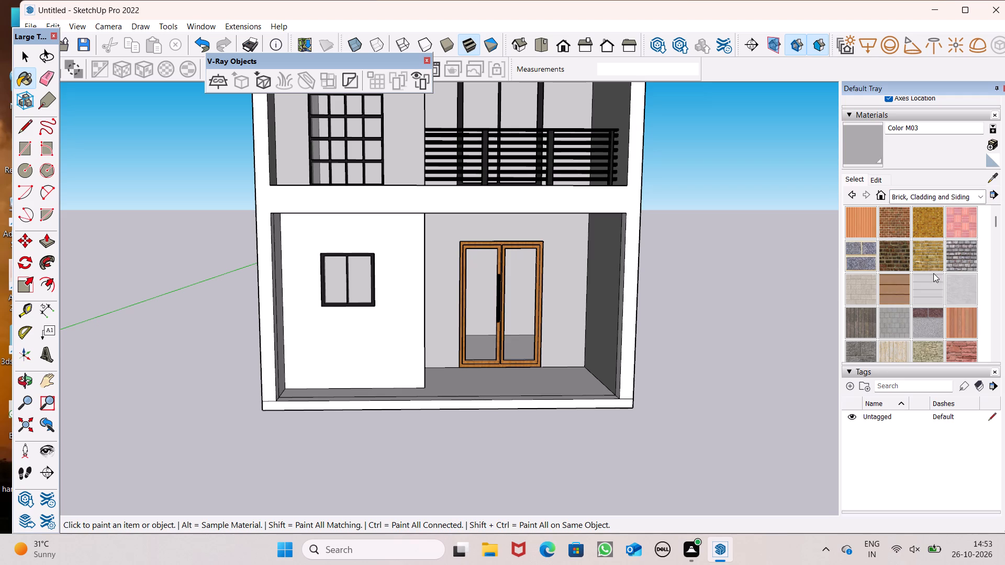
scroll(926, 286, "down", 1)
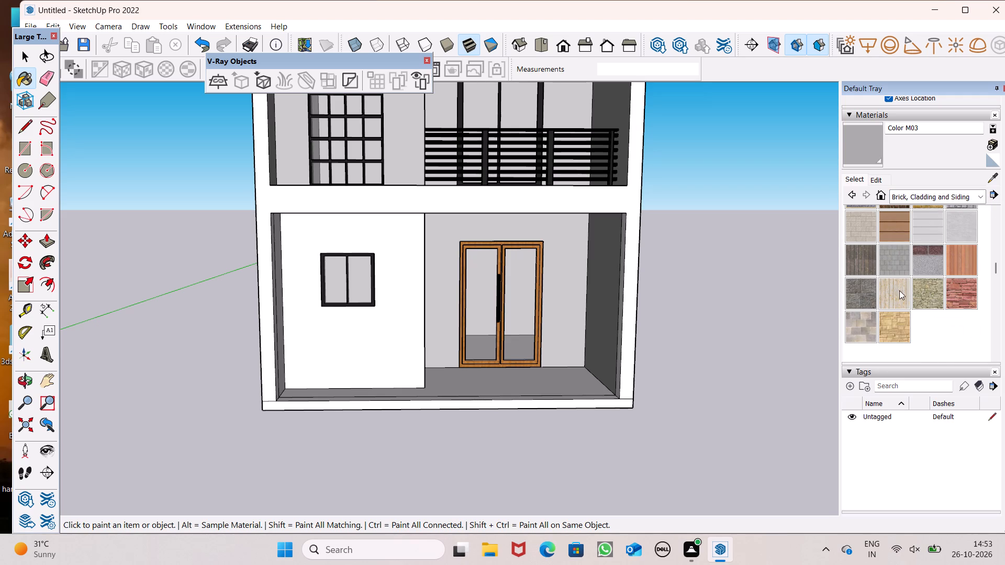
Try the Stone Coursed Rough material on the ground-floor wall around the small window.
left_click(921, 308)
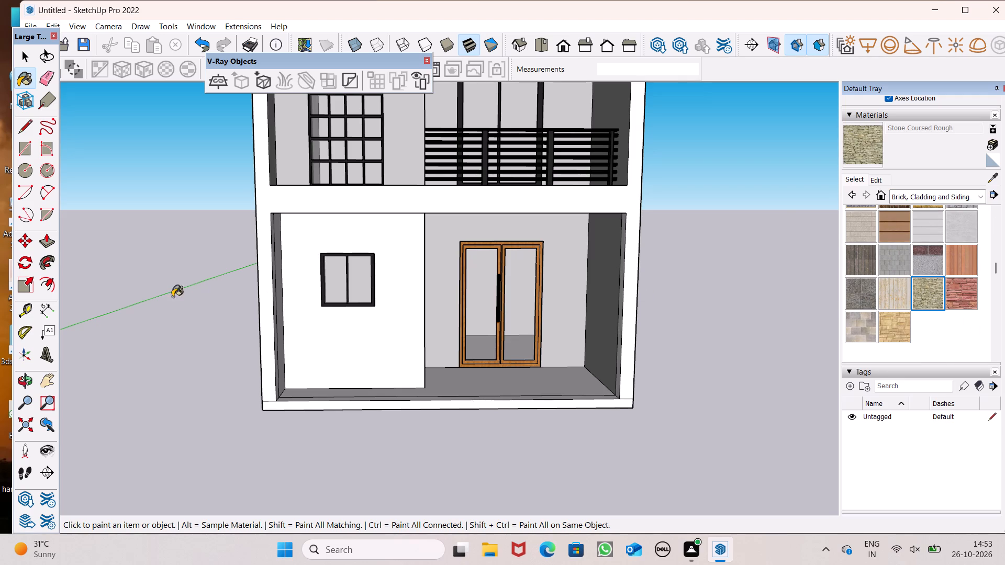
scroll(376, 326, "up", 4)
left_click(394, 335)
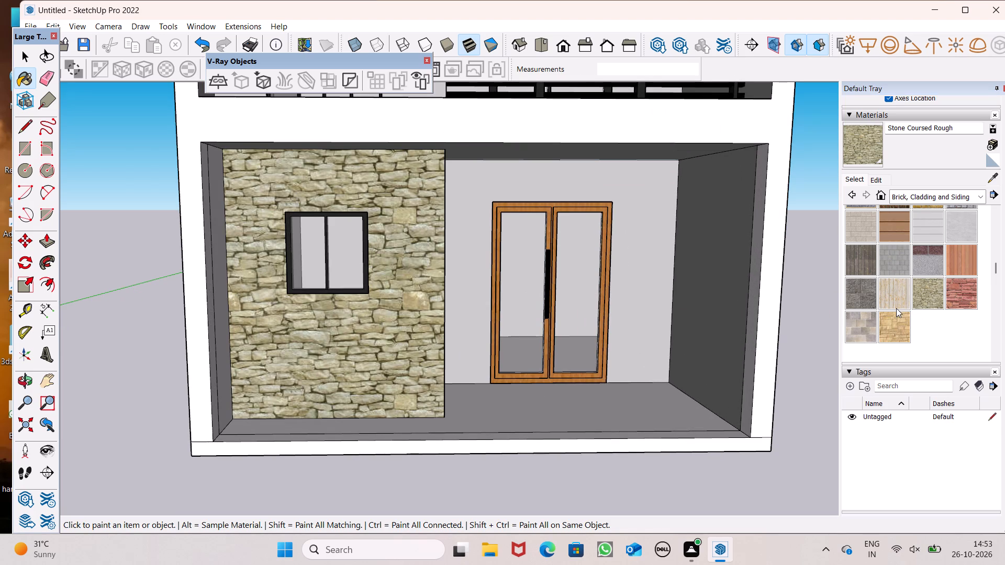
Paint the ground-floor wall around the small window with Stone Sandstone Ashlar Light.
left_click(899, 329)
left_click(343, 338)
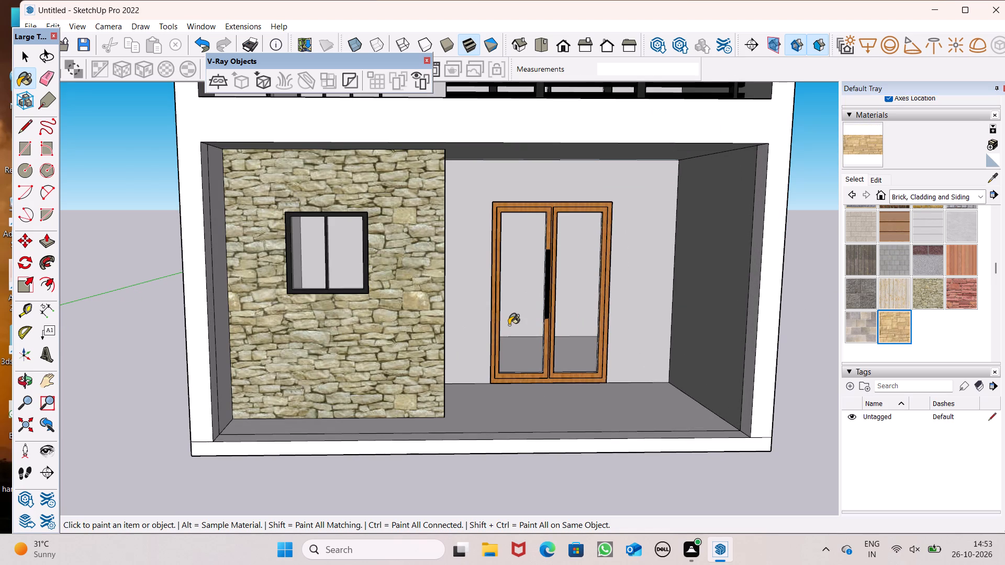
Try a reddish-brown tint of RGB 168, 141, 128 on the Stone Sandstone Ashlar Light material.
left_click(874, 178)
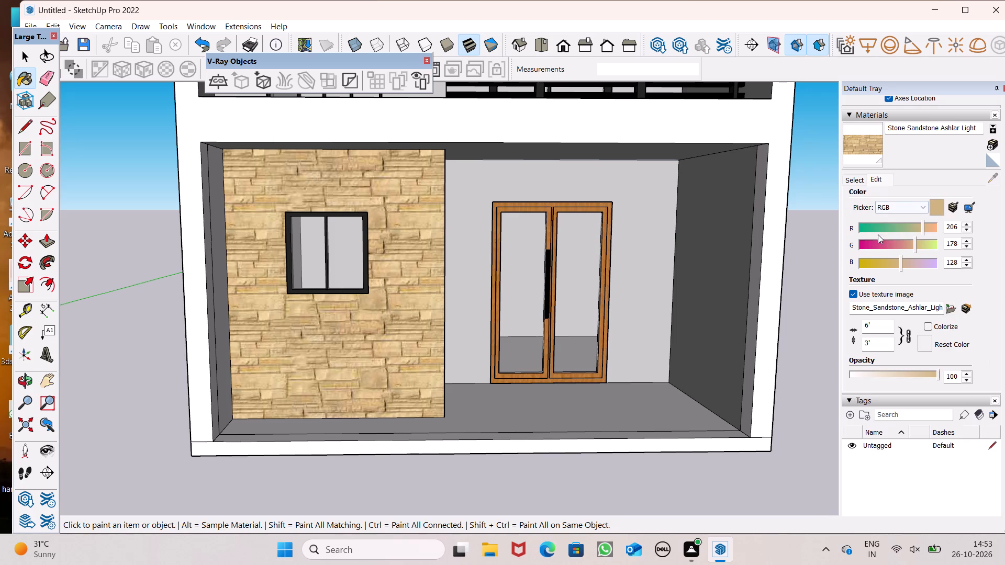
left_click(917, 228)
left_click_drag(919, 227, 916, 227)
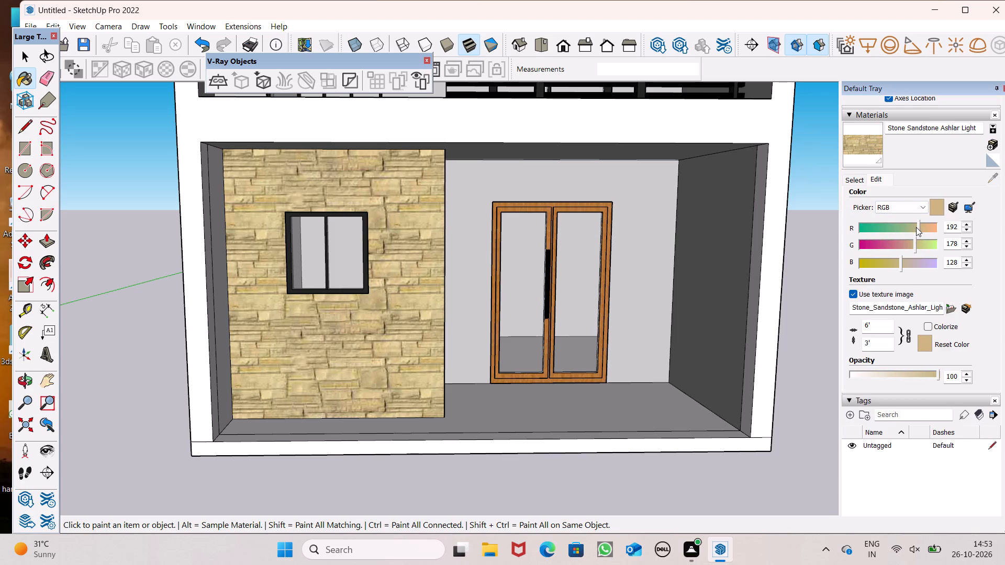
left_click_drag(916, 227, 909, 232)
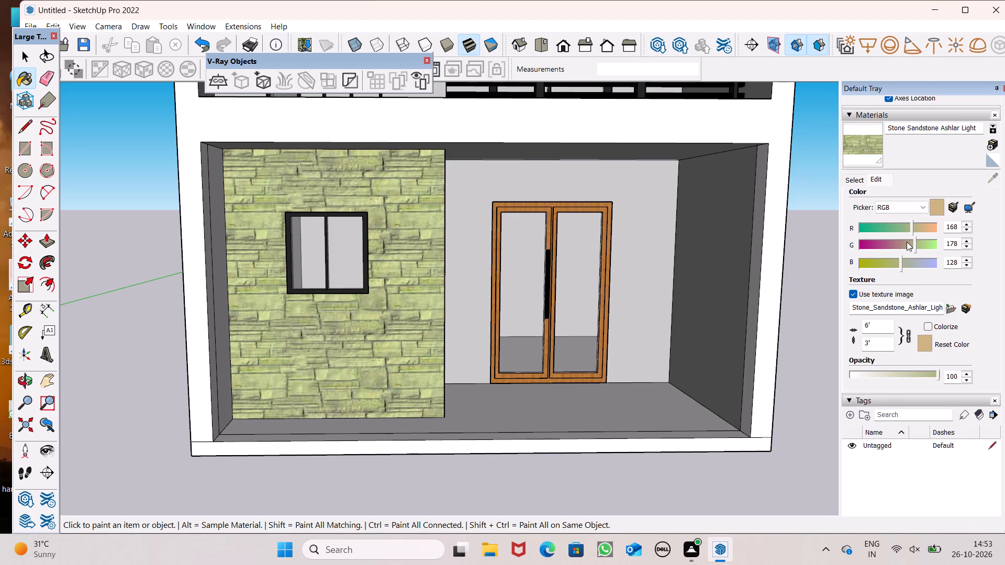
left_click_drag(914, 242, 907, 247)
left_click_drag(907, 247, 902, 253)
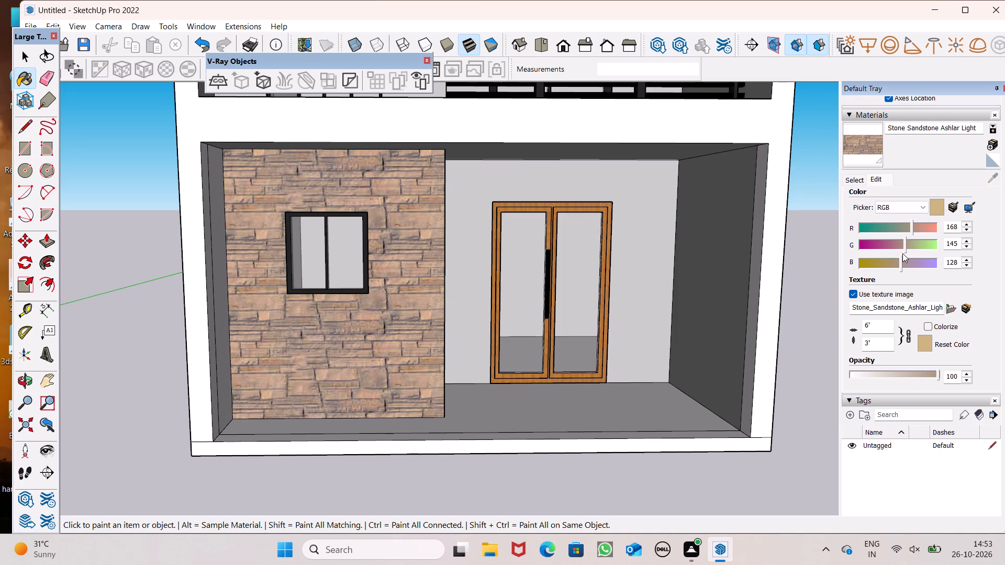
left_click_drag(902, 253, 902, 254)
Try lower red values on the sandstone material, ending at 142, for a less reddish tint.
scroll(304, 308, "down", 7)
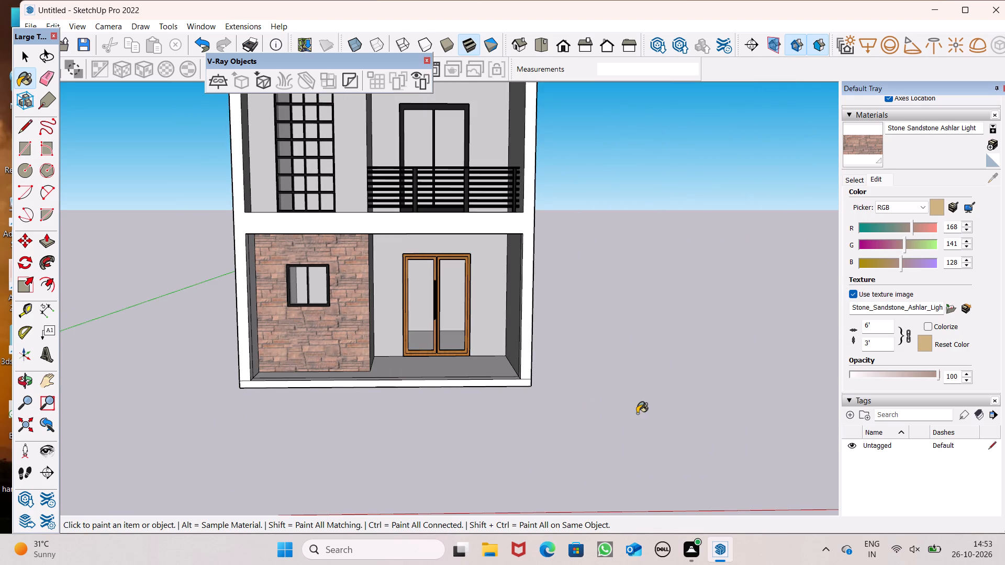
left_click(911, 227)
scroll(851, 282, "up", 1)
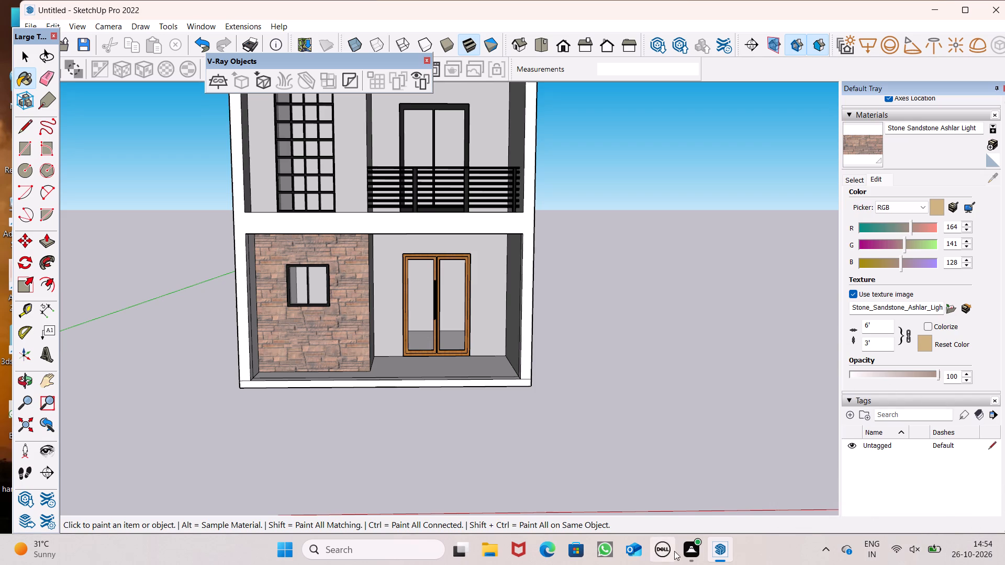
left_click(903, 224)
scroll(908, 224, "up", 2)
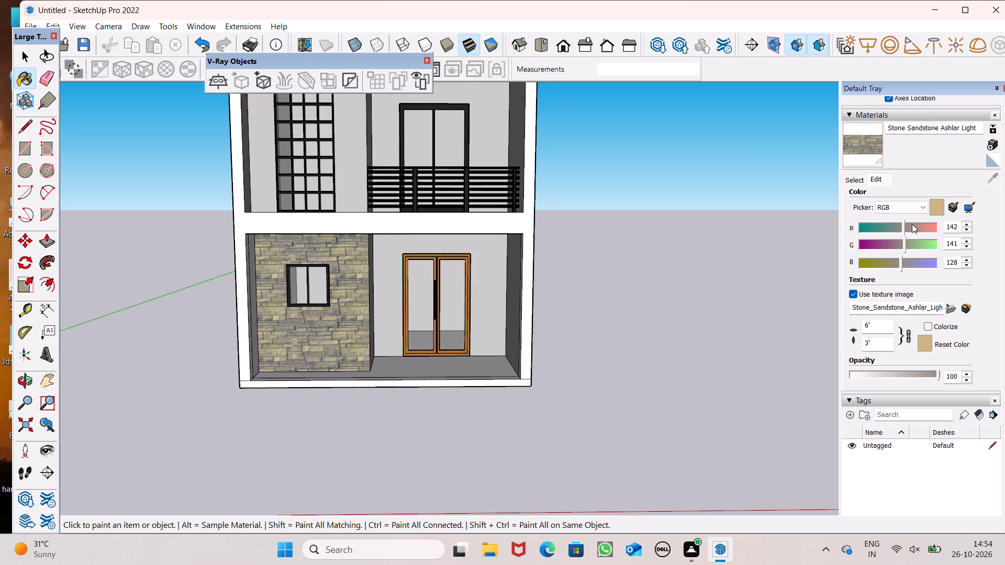
Lighten the sandstone material to a pale grey tint with red 186, green 187 and blue 180.
left_click(914, 227)
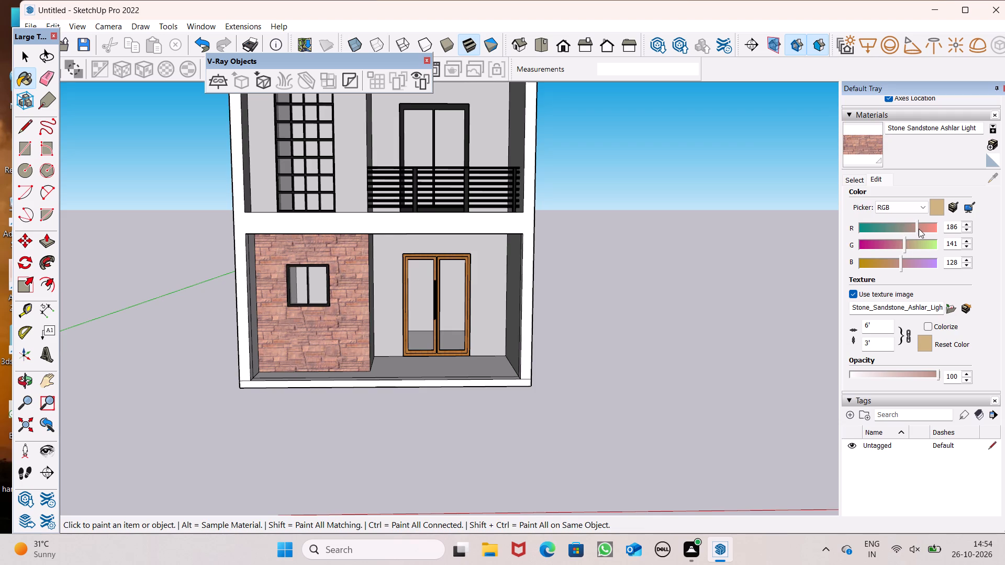
left_click(915, 245)
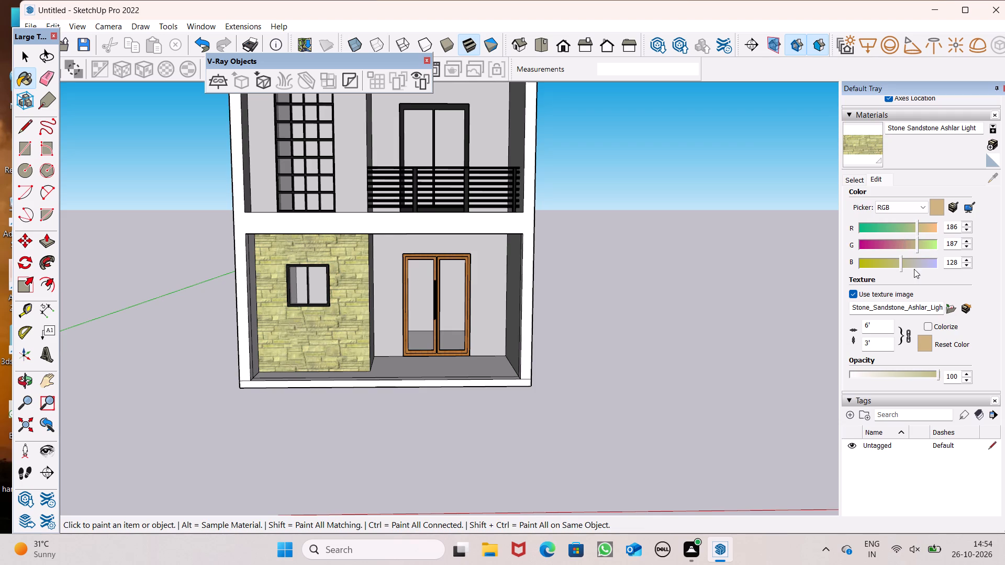
left_click(917, 264)
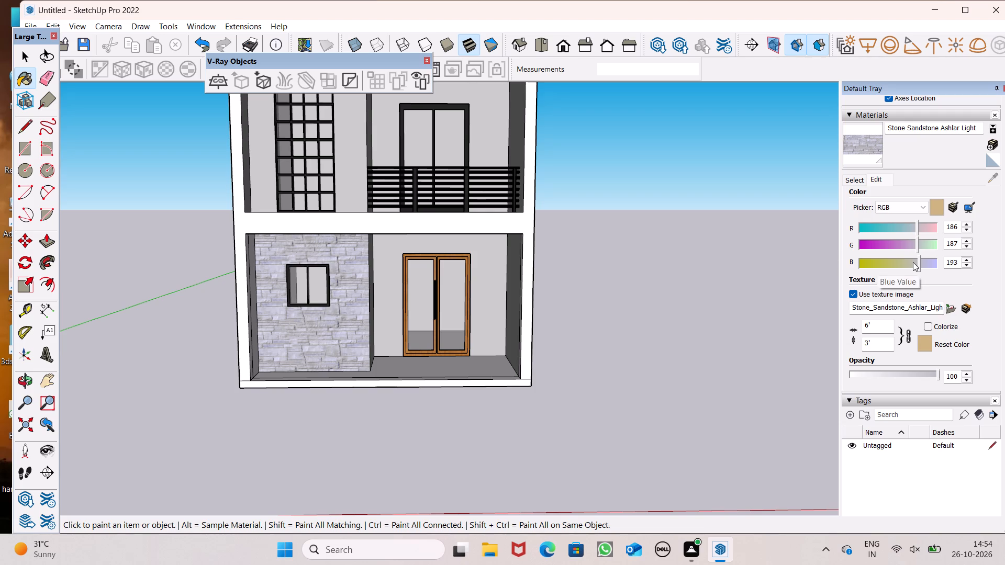
left_click(913, 262)
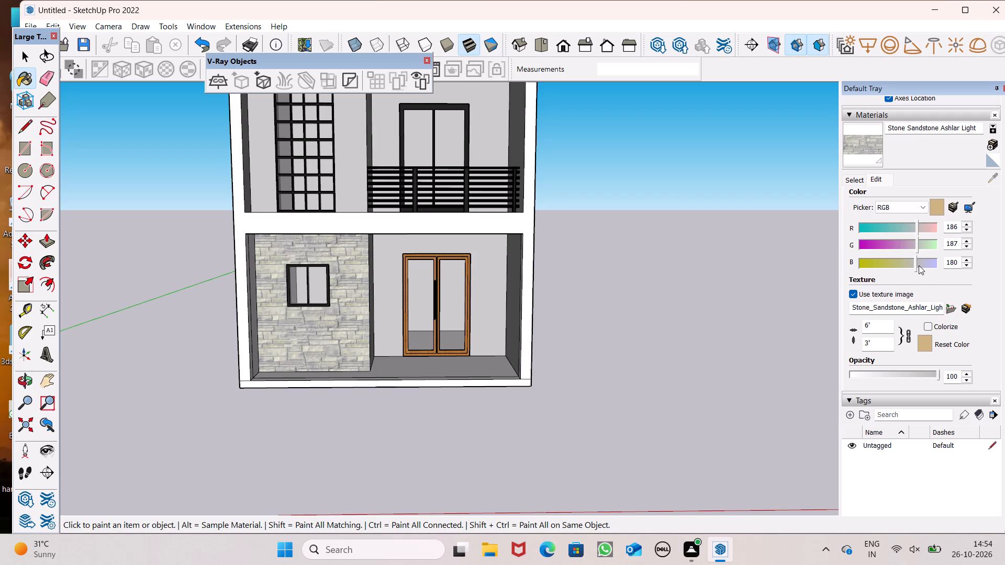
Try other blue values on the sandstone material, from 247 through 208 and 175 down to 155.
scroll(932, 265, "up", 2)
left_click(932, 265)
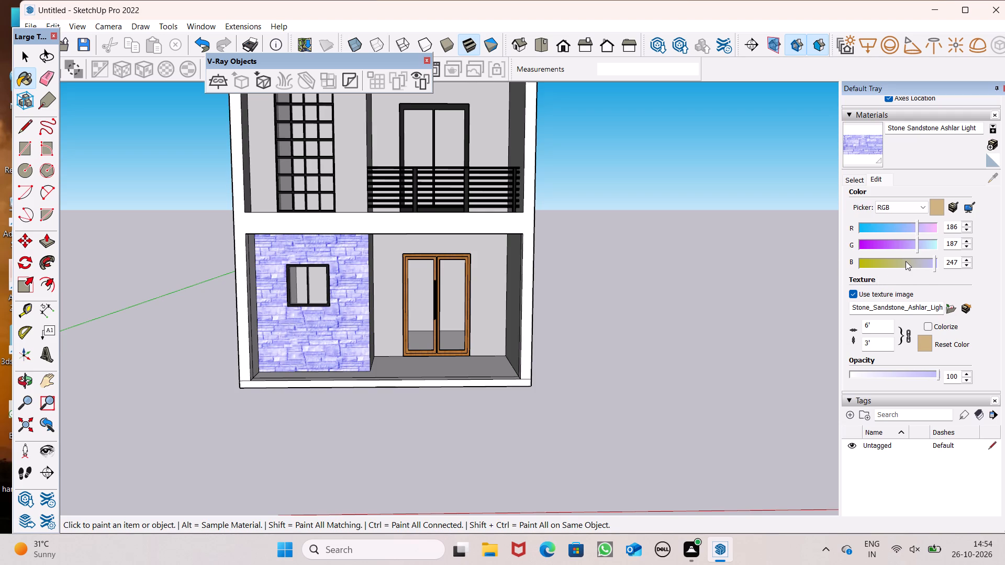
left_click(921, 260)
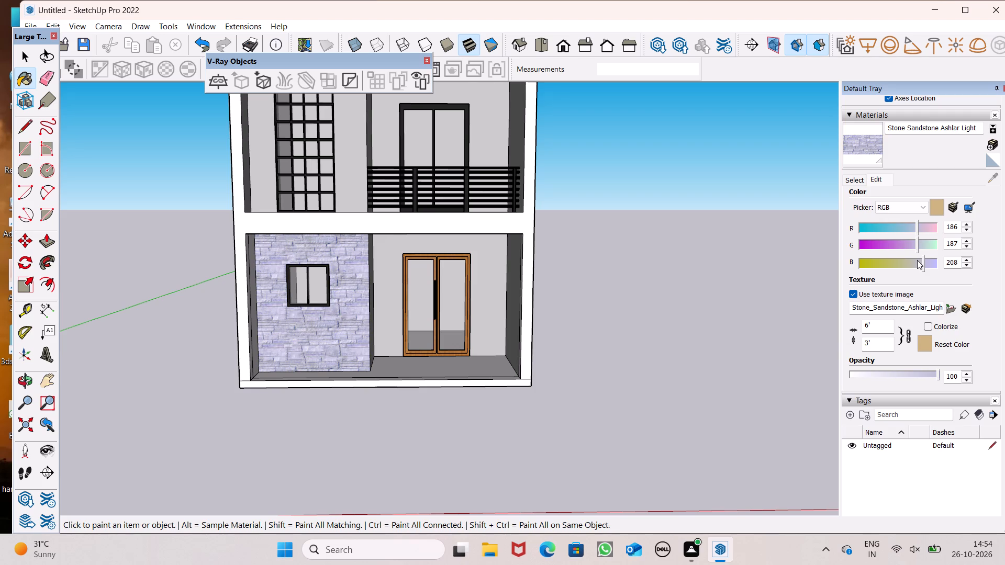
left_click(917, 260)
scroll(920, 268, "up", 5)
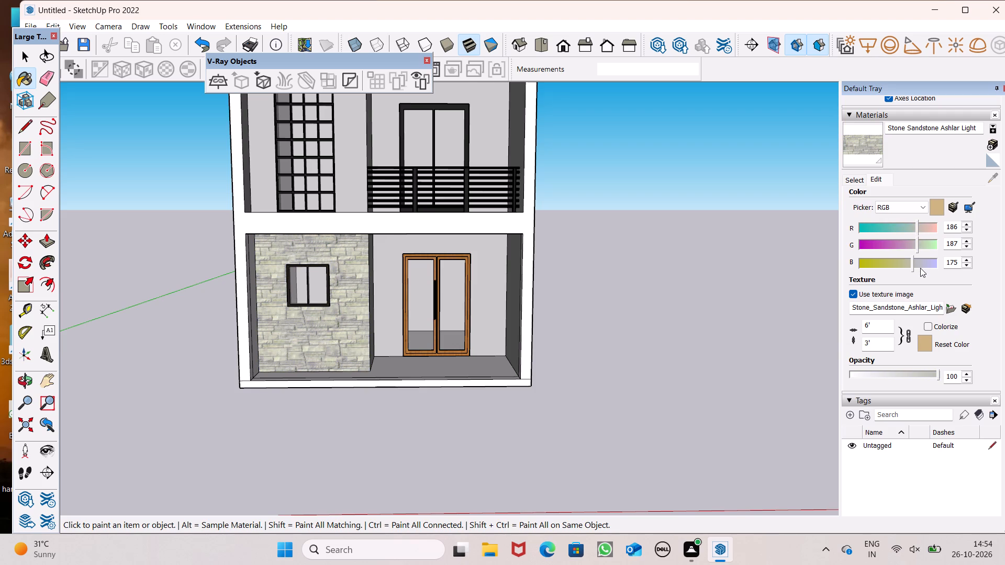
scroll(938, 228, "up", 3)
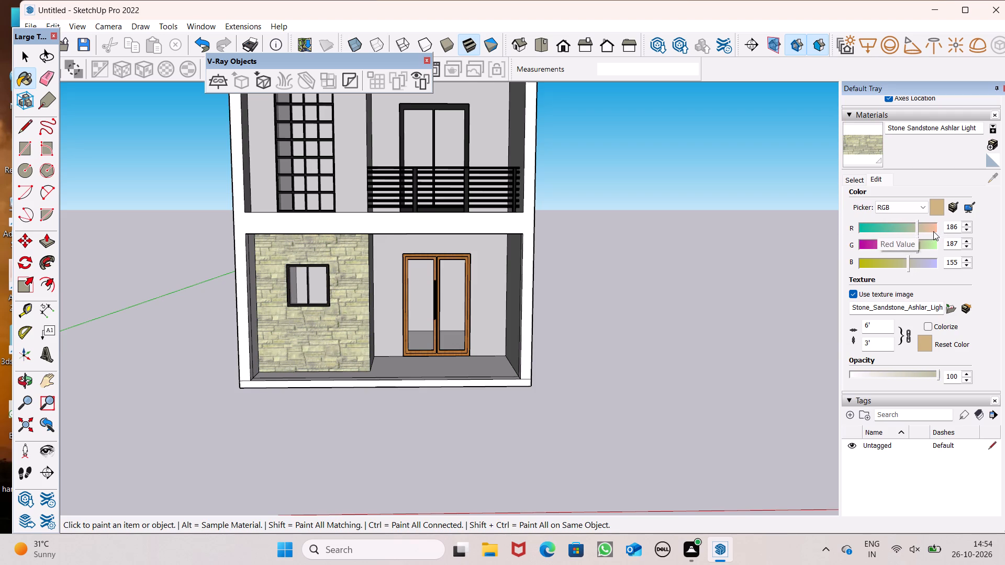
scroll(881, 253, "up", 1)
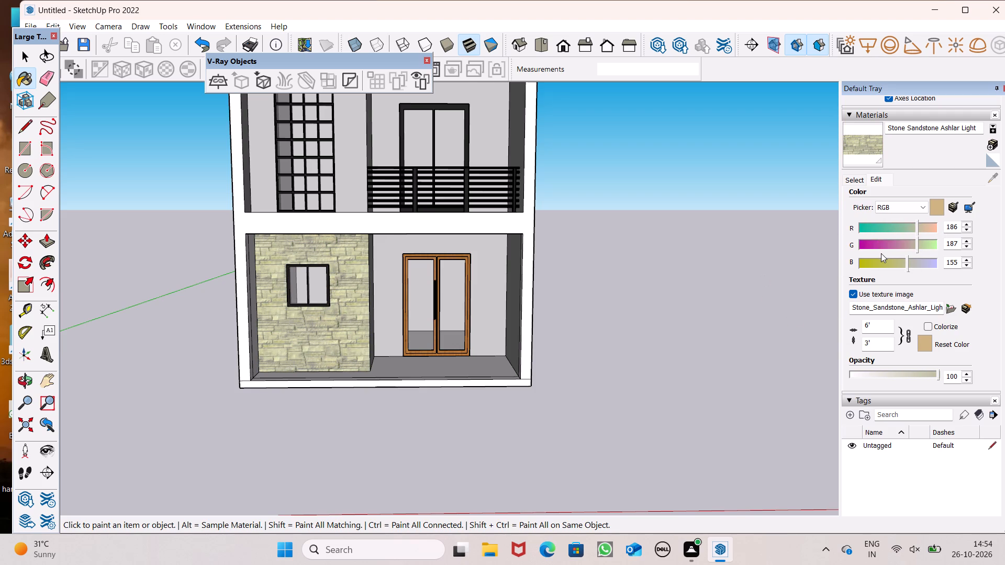
Set the sandstone material's green value to 182 and its blue value to 175 for a warm grey tint.
left_click(913, 243)
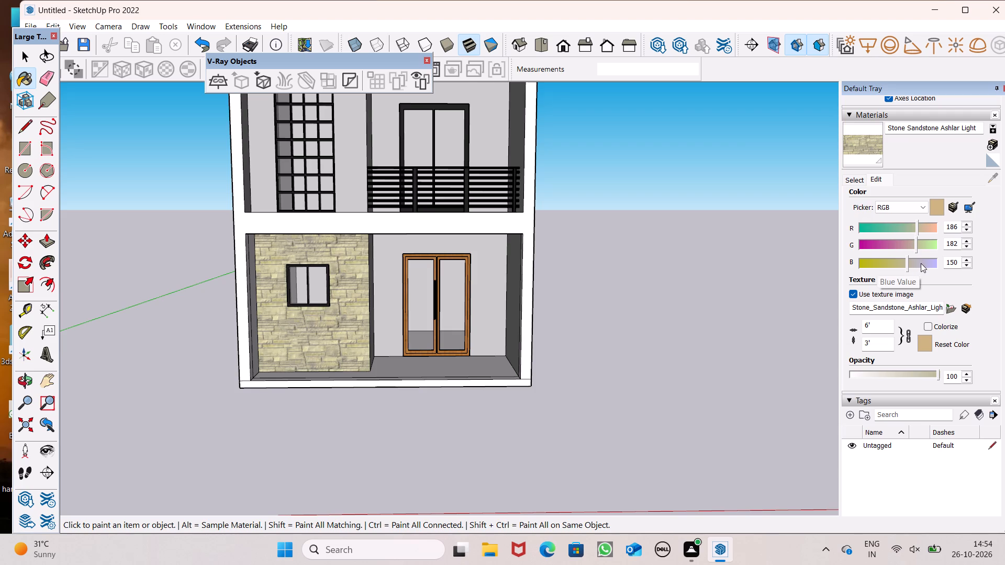
left_click(921, 263)
scroll(918, 261, "up", 4)
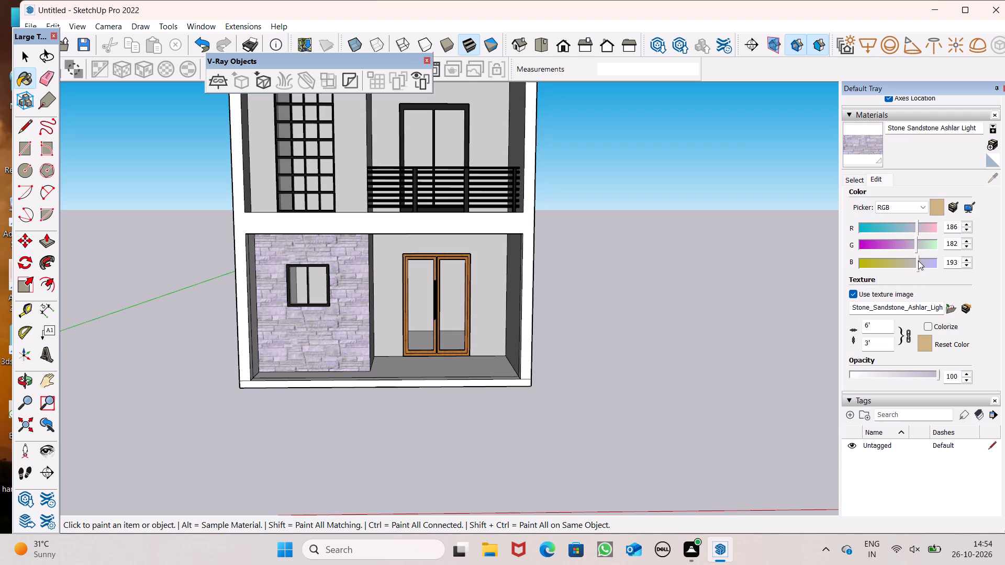
left_click_drag(917, 268, 911, 271)
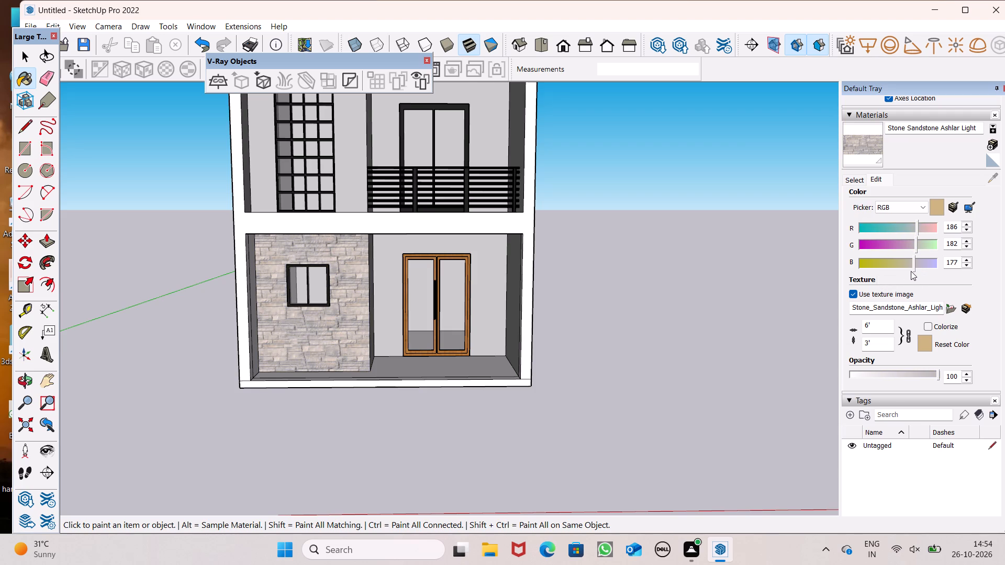
key("space")
key("space")
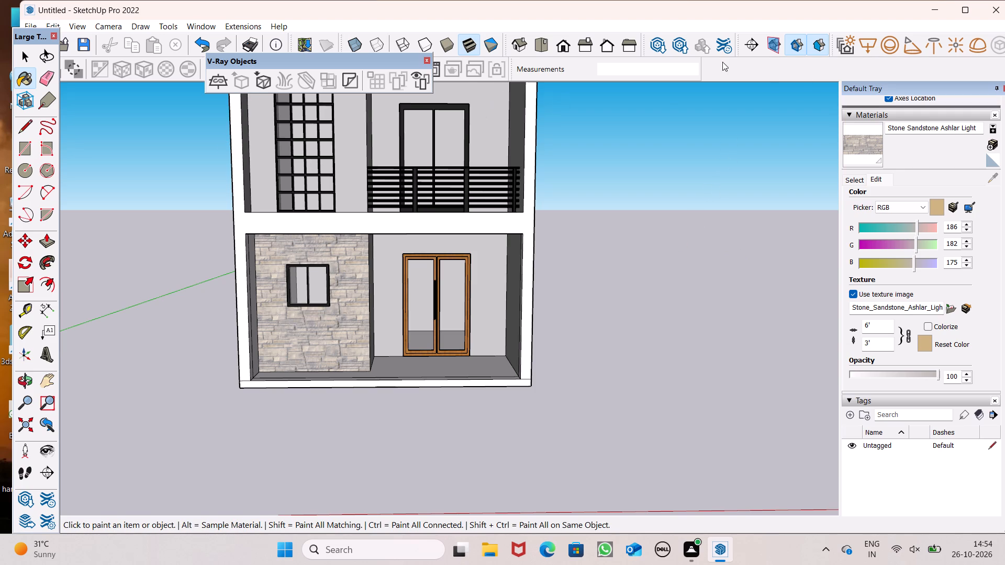
Switch the materials library from Brick, Cladding and Siding to the Colors collection.
scroll(653, 254, "down", 6)
middle_click_drag(652, 281, 641, 331)
scroll(641, 330, "up", 1)
scroll(641, 333, "down", 4)
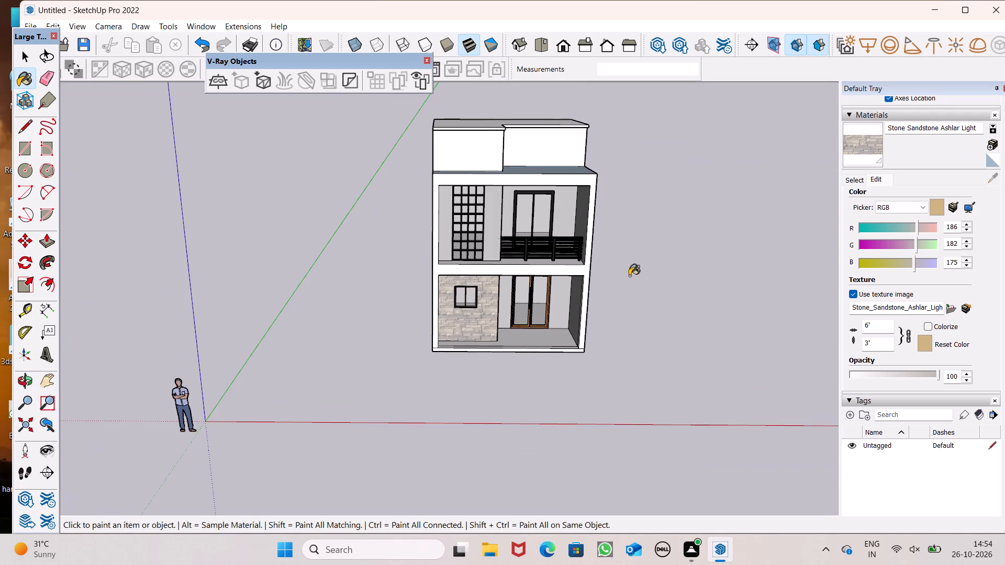
scroll(619, 269, "down", 1)
middle_click_drag(618, 258, 566, 218)
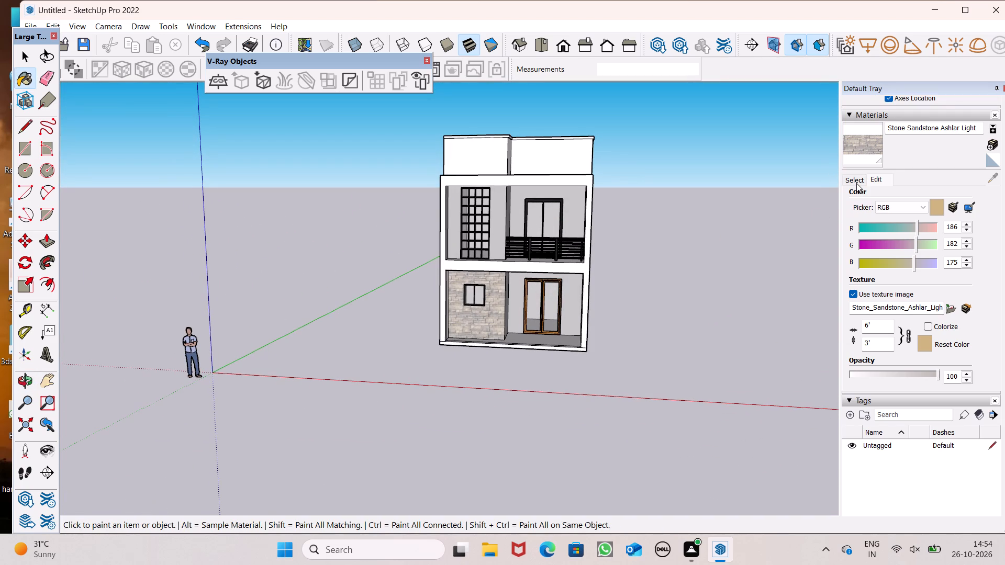
left_click(856, 183)
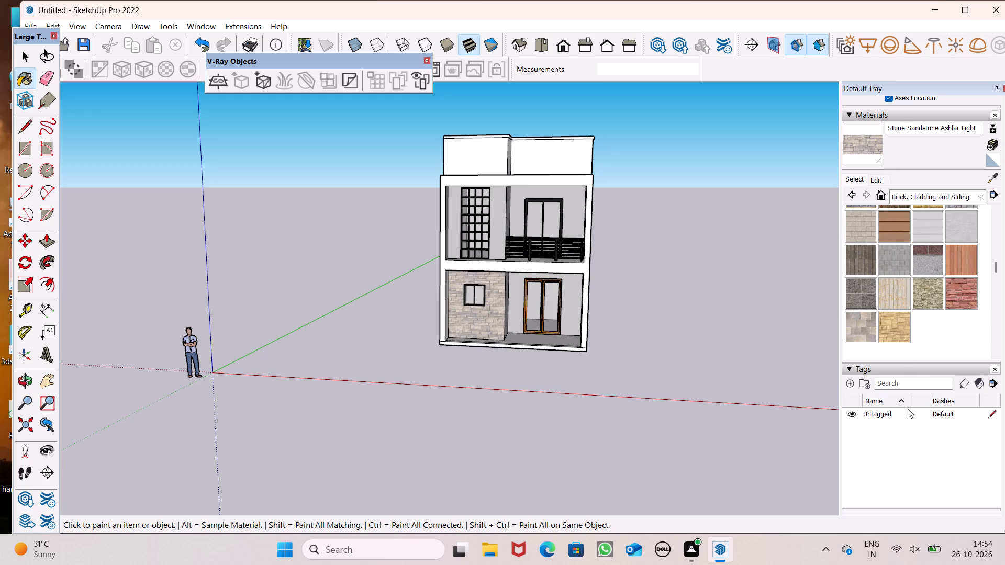
left_click(927, 196)
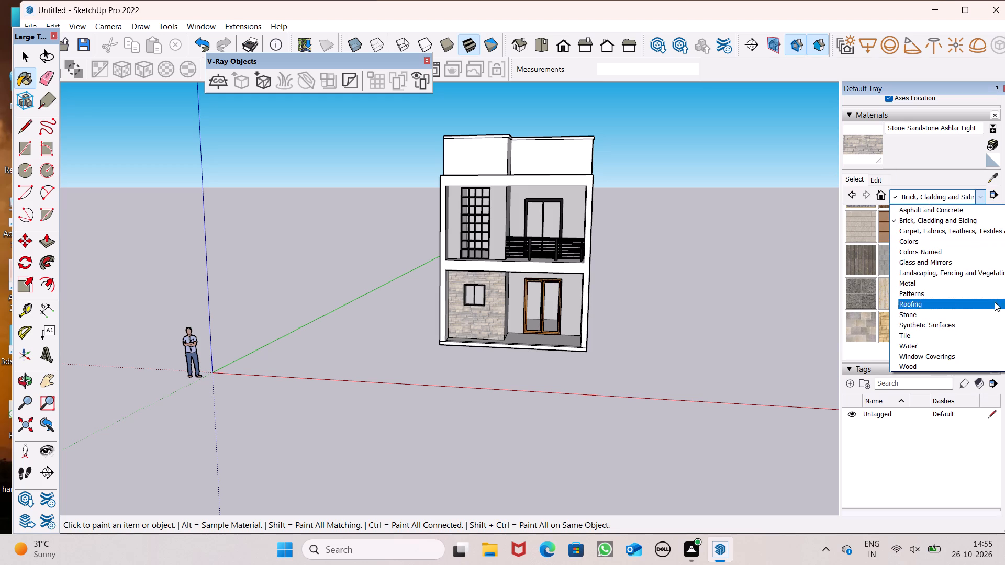
left_click(982, 247)
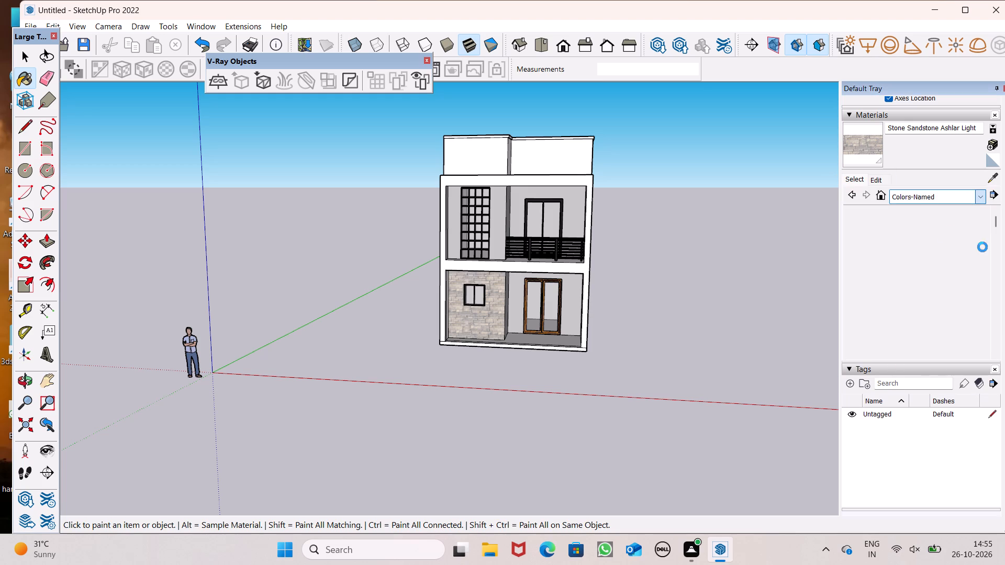
left_click(931, 197)
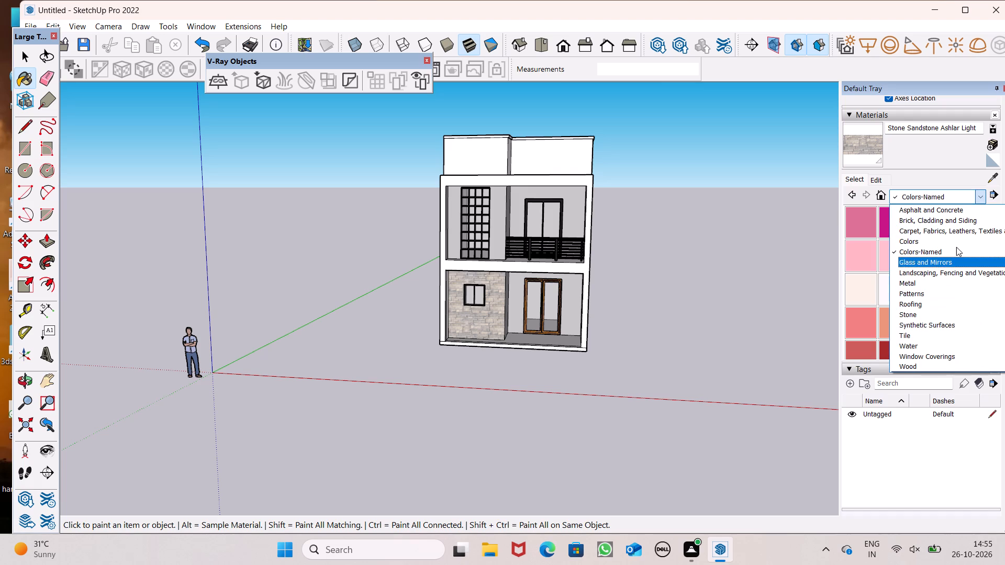
left_click(956, 241)
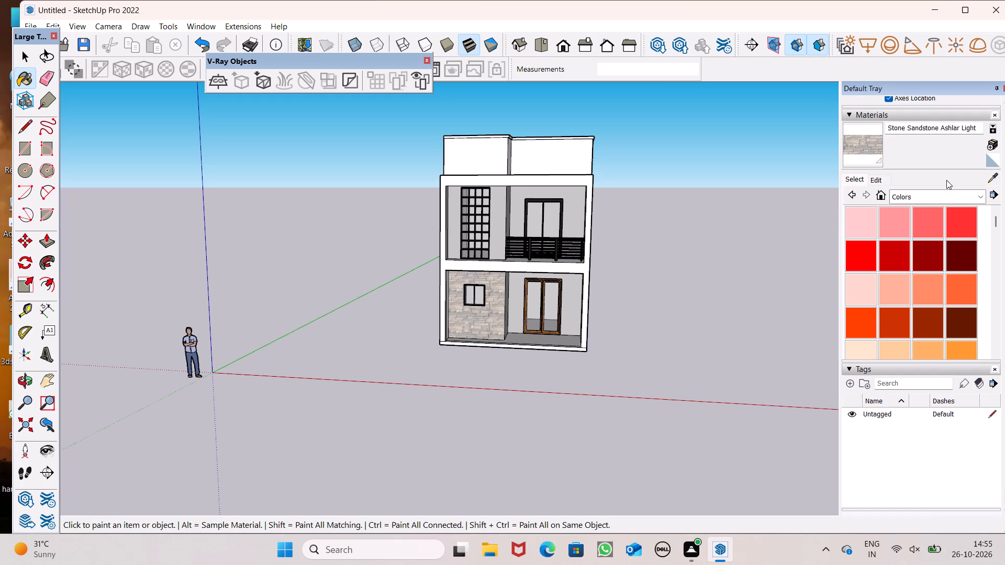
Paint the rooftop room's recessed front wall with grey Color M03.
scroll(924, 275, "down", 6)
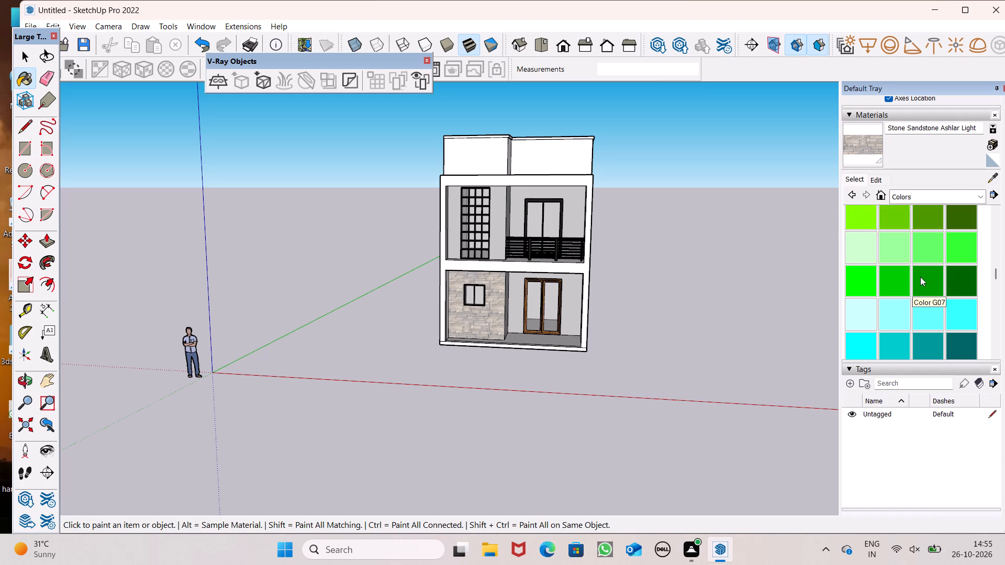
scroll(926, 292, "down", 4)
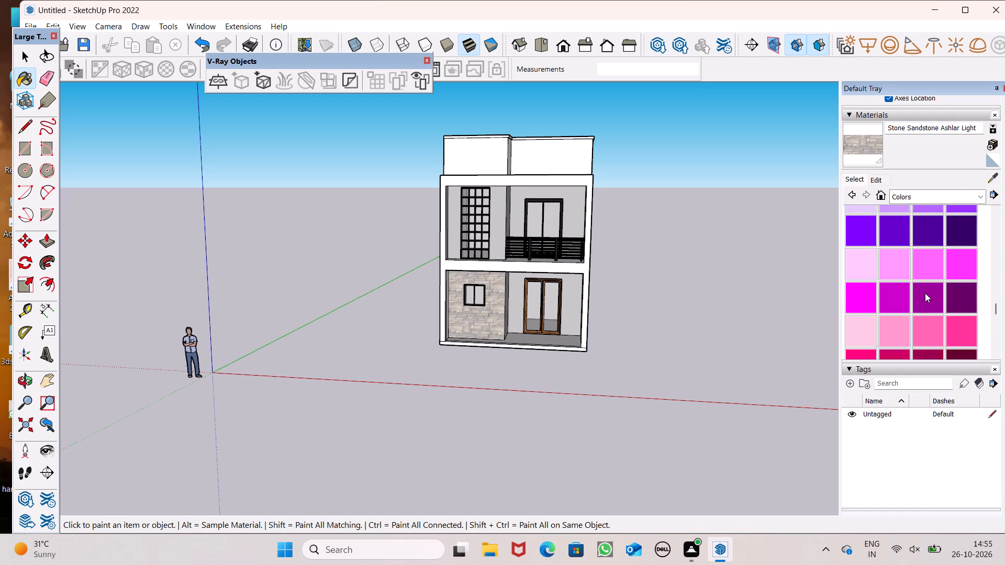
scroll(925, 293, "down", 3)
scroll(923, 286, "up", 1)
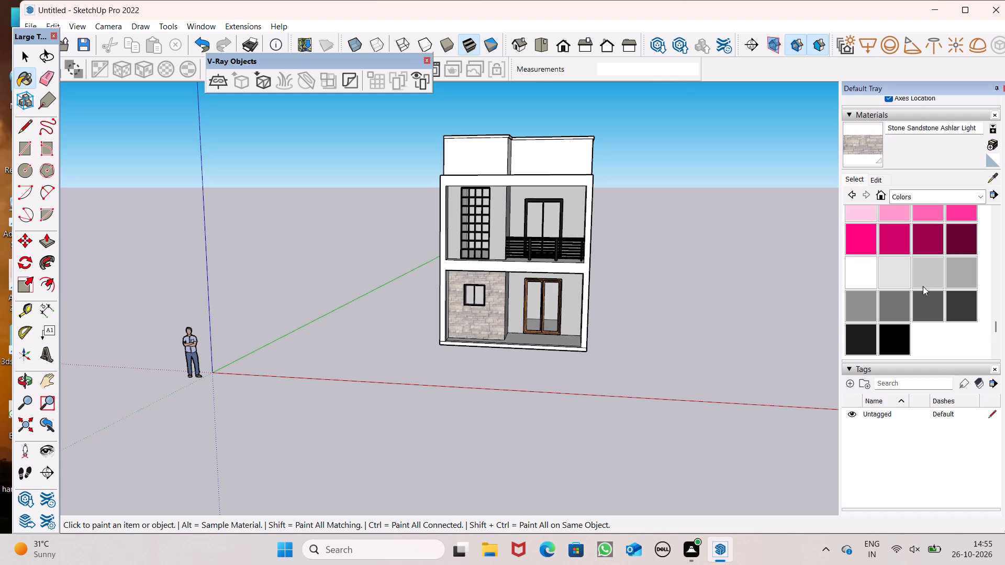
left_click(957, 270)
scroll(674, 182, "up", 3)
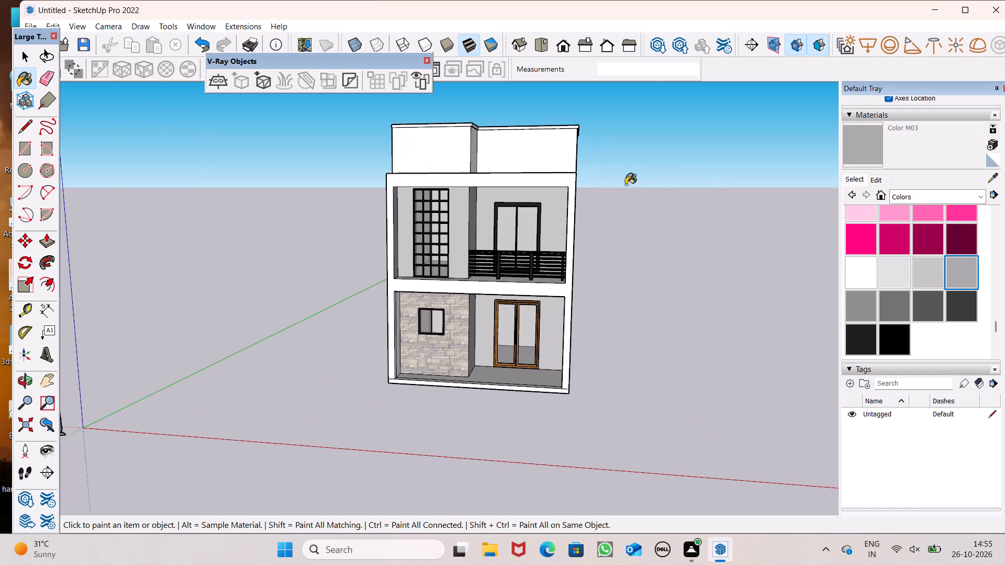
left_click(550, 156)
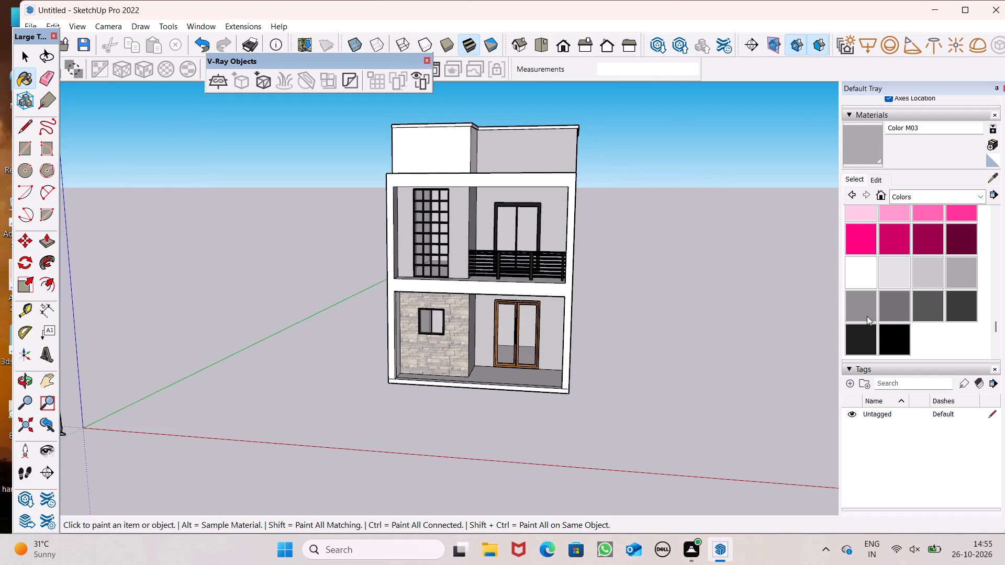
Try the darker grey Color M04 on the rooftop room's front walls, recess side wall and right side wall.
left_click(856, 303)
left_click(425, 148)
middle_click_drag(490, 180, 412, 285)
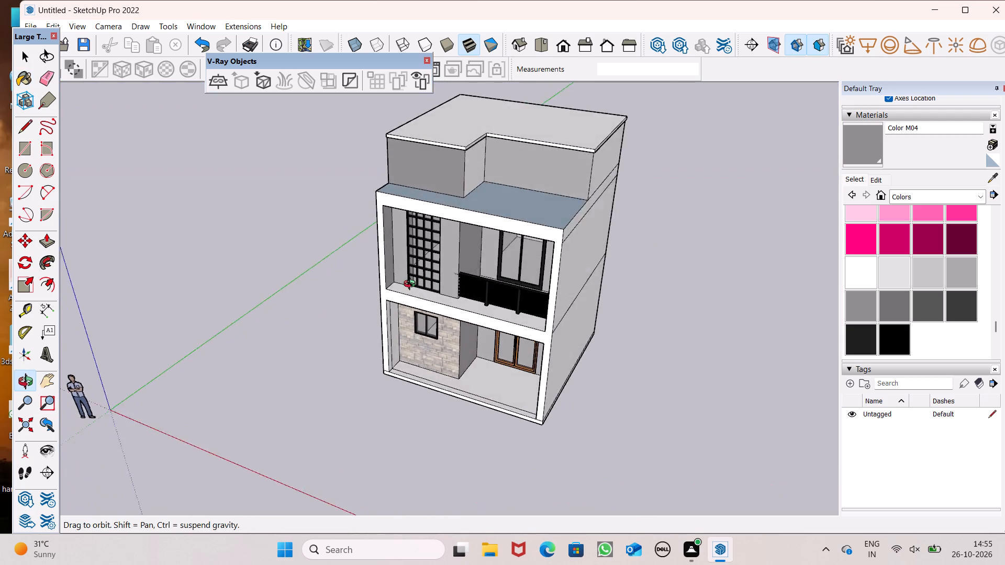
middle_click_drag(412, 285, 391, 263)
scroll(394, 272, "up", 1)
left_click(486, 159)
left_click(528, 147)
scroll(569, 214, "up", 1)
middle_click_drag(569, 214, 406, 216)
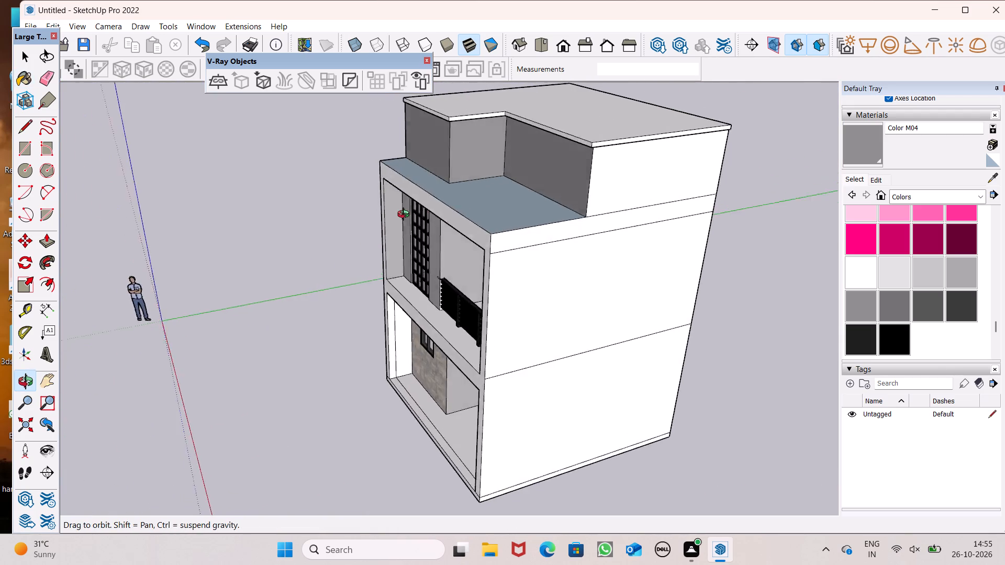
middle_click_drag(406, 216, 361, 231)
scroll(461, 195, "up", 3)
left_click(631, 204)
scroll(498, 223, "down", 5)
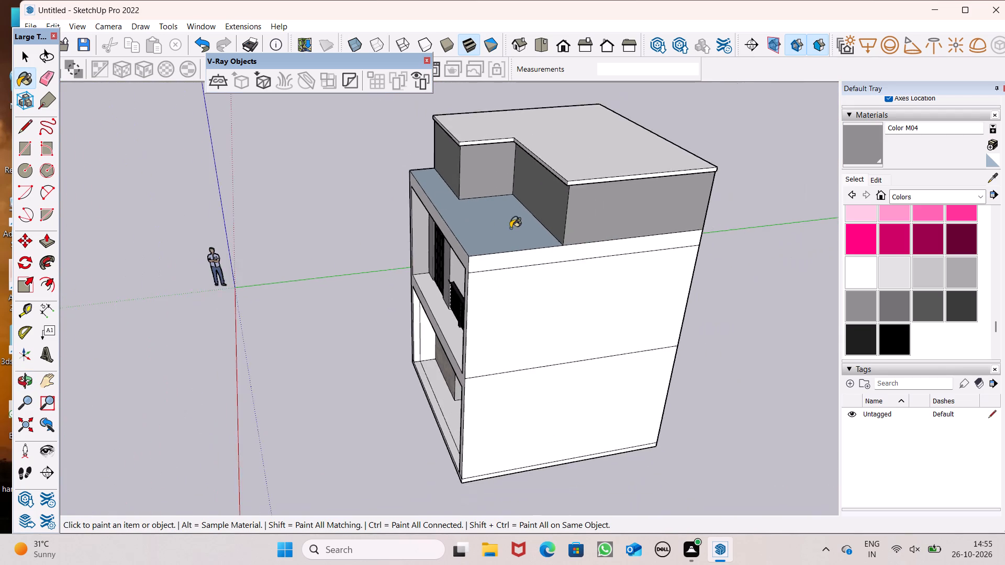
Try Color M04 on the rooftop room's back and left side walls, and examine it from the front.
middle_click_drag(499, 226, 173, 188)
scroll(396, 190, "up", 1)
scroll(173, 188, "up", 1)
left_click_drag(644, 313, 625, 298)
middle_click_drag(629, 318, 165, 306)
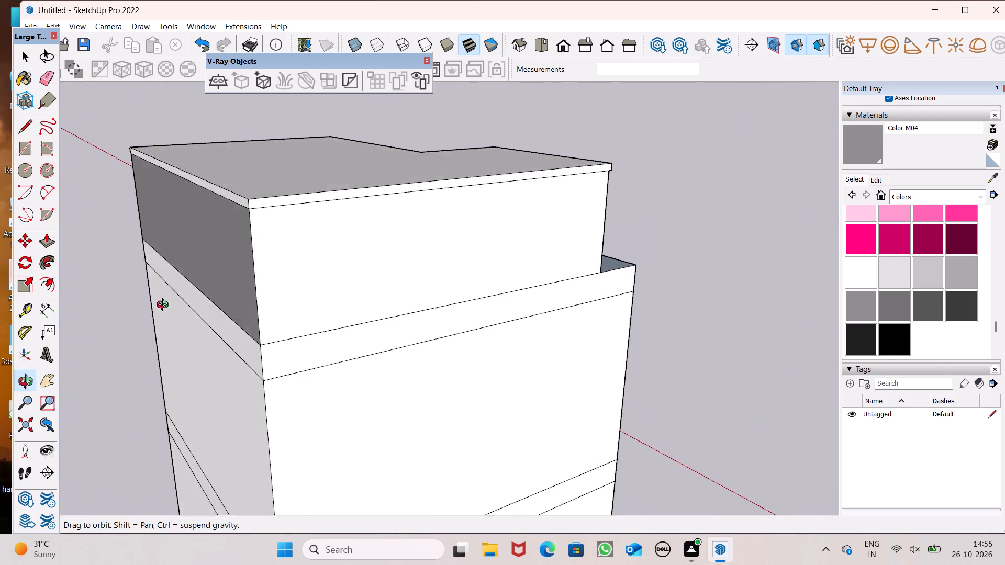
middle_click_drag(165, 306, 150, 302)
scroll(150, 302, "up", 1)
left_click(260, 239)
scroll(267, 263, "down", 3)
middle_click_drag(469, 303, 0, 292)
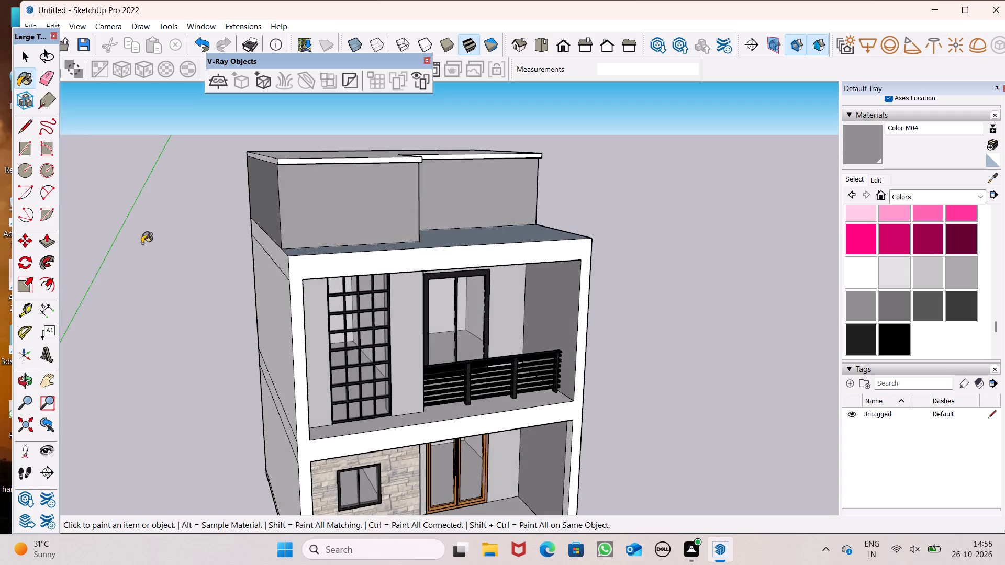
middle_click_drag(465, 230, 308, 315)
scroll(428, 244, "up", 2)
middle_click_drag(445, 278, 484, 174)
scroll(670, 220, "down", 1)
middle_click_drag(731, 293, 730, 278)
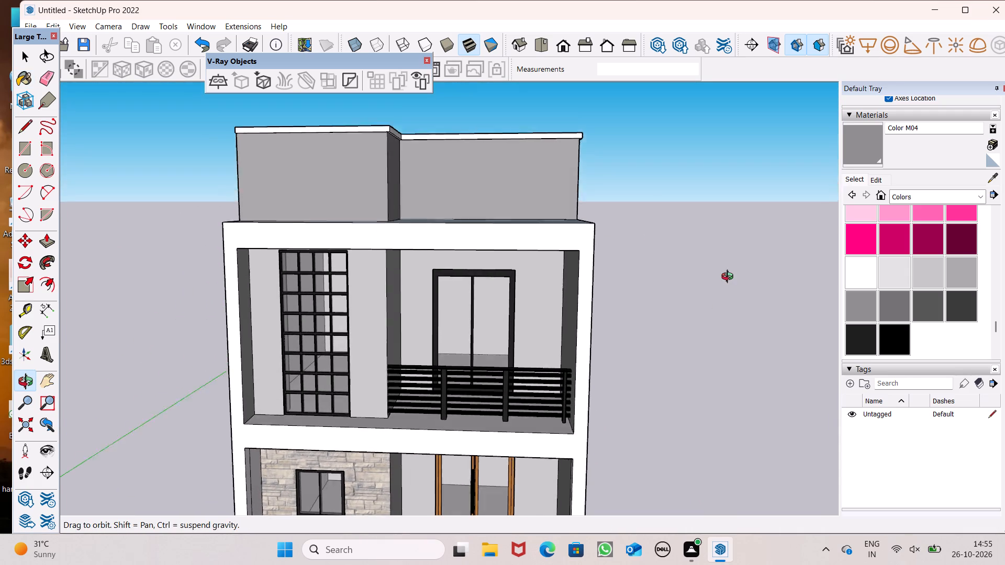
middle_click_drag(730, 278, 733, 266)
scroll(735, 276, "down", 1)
Repaint the rooftop room's front walls, recess side wall and right side wall with Color M03.
left_click(956, 268)
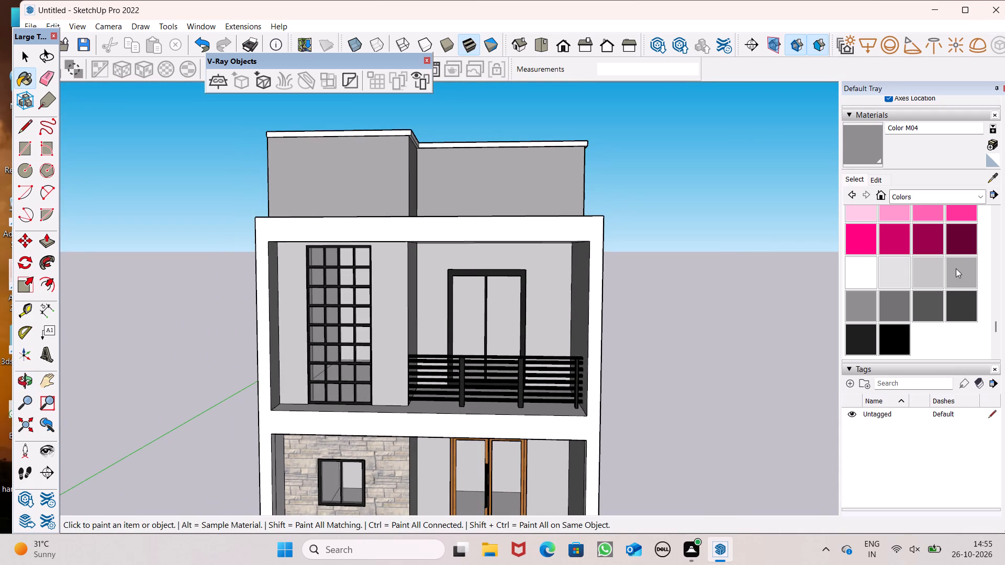
left_click(363, 177)
left_click(448, 171)
middle_click_drag(444, 205, 121, 235)
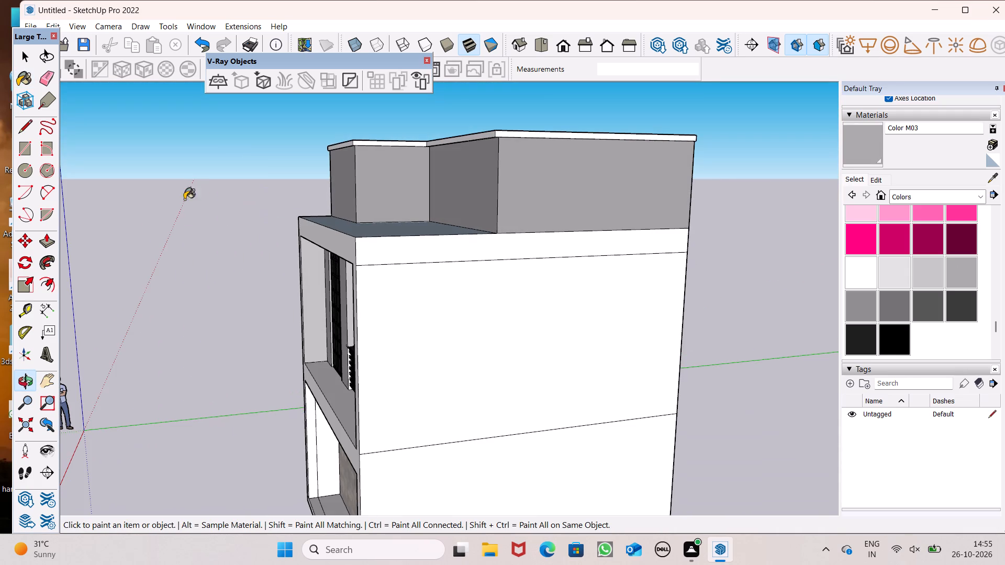
left_click(377, 177)
middle_click_drag(393, 217, 512, 241)
left_click(344, 177)
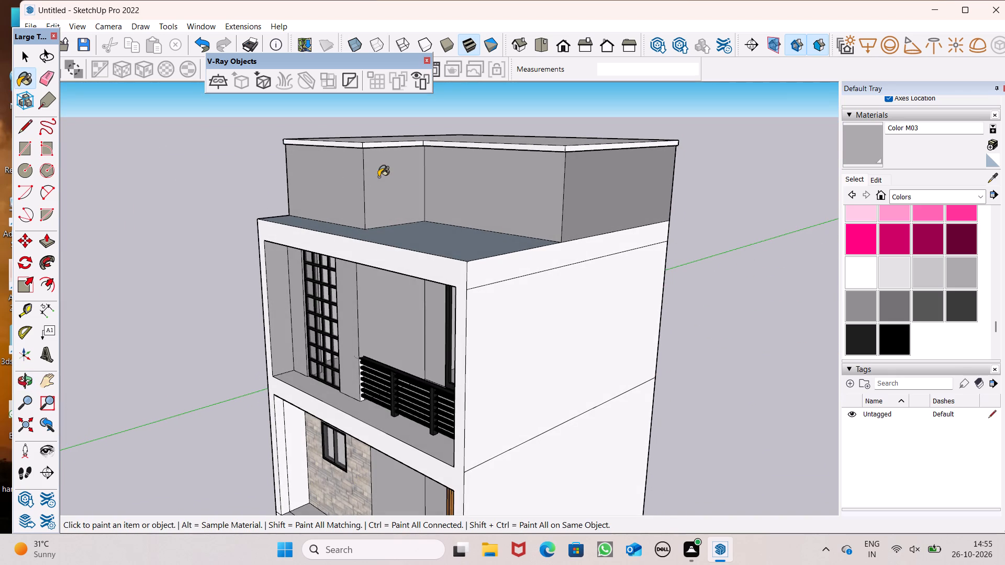
left_click(378, 177)
left_click(462, 176)
left_click(580, 190)
scroll(509, 167, "down", 3)
middle_click_drag(537, 203, 526, 208)
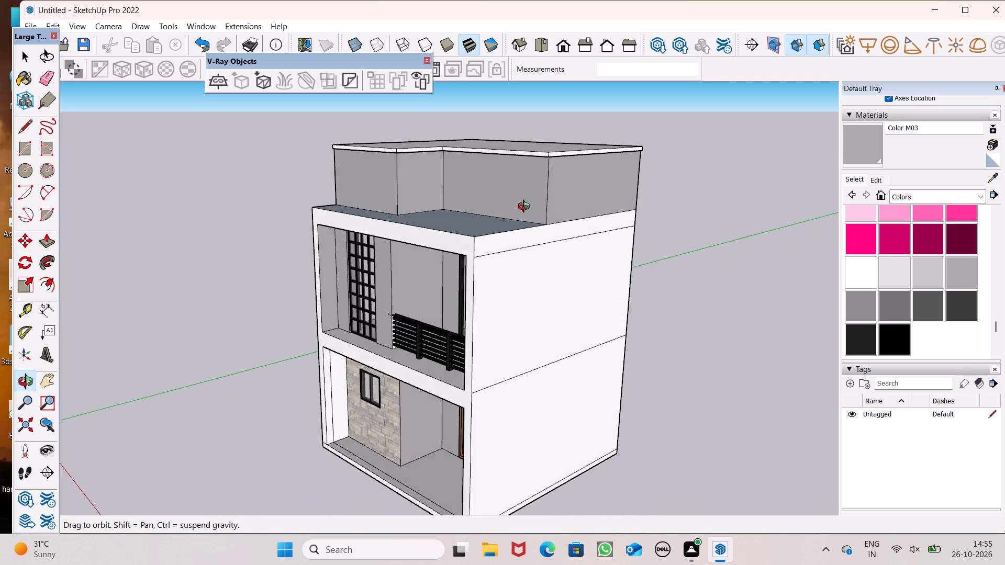
Repaint the rooftop room's back and left side walls with Color M03 and go over its other outer walls again.
middle_click_drag(526, 208, 18, 207)
left_click(478, 202)
scroll(533, 211, "down", 3)
middle_click_drag(575, 225, 57, 254)
scroll(546, 231, "up", 1)
left_click(348, 216)
middle_click_drag(519, 266, 257, 273)
scroll(265, 278, "up", 1)
left_click(379, 182)
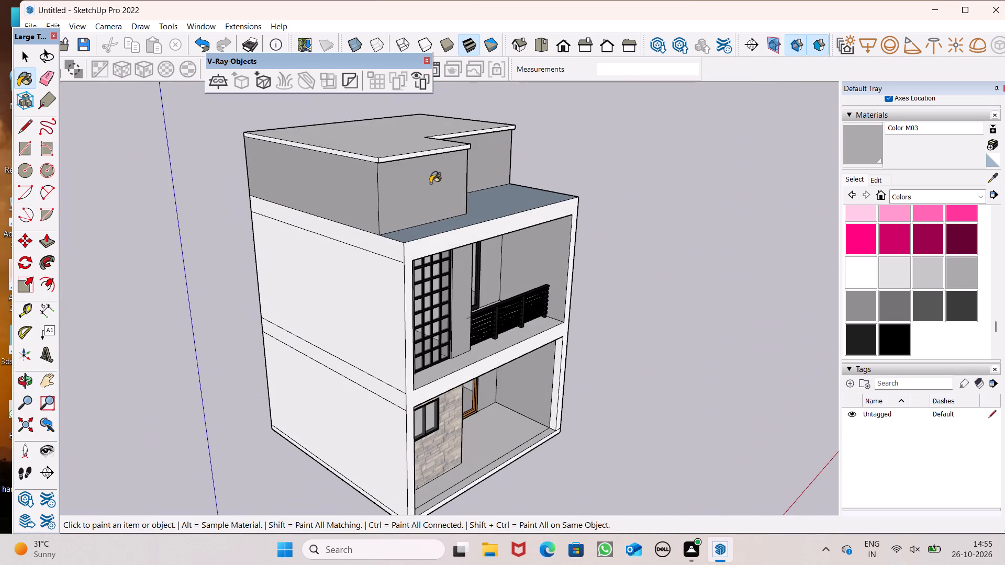
left_click_drag(342, 187, 347, 187)
left_click(417, 187)
middle_click_drag(426, 206, 73, 218)
left_click_drag(406, 173, 412, 174)
left_click(481, 173)
left_click(561, 187)
scroll(531, 194, "down", 2)
middle_click_drag(519, 247, 609, 197)
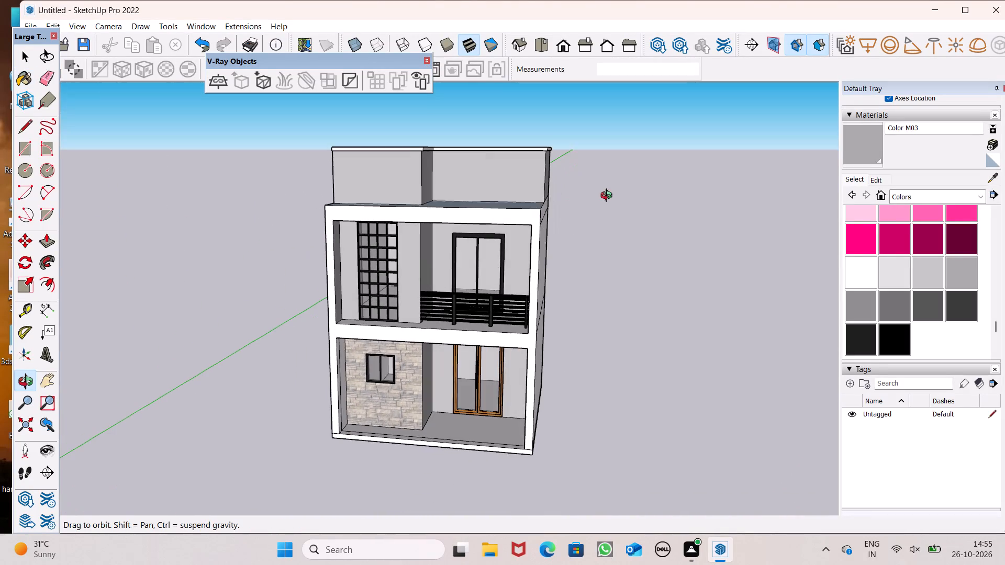
middle_click_drag(609, 197, 611, 197)
Paint the terrace floor in front of the rooftop room with white Color M00.
left_click(861, 282)
middle_click_drag(591, 247, 601, 356)
scroll(601, 355, "up", 2)
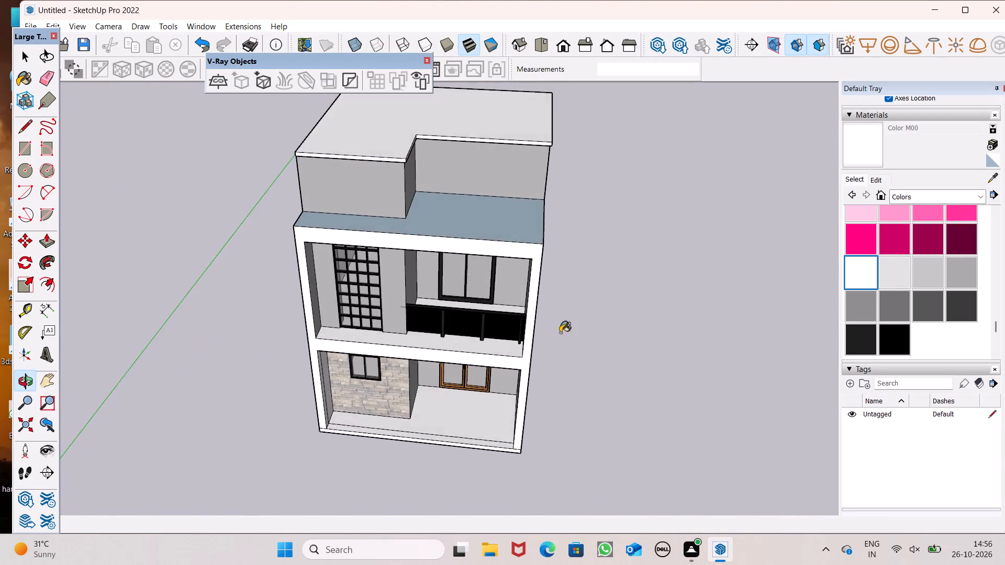
scroll(560, 333, "up", 2)
left_click(464, 188)
scroll(470, 198, "down", 3)
middle_click_drag(469, 237, 495, 123)
scroll(495, 123, "up", 1)
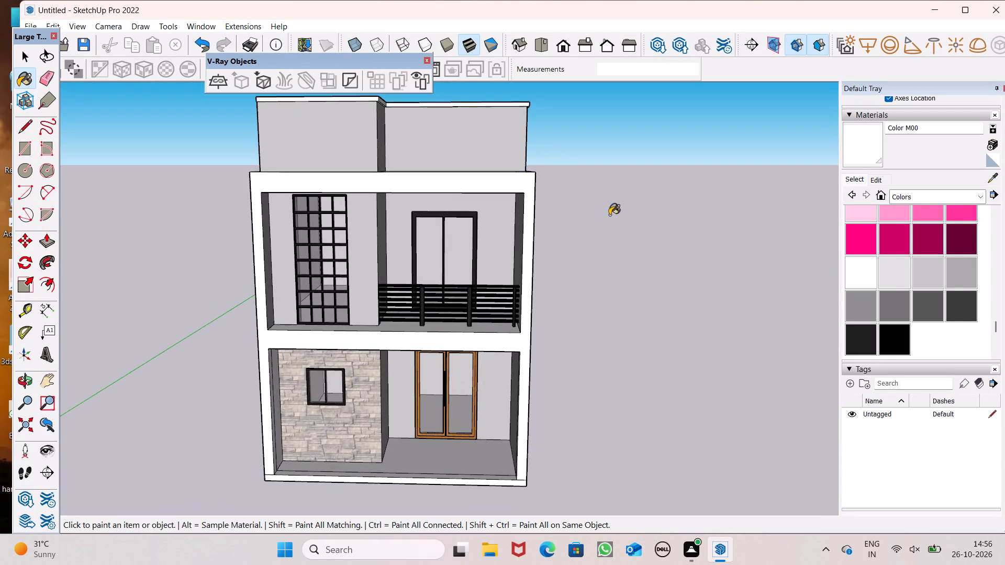
Erase the slab line near the roof and the mid-floor line on the house's right side wall.
middle_click_drag(606, 221, 344, 224)
scroll(343, 223, "up", 1)
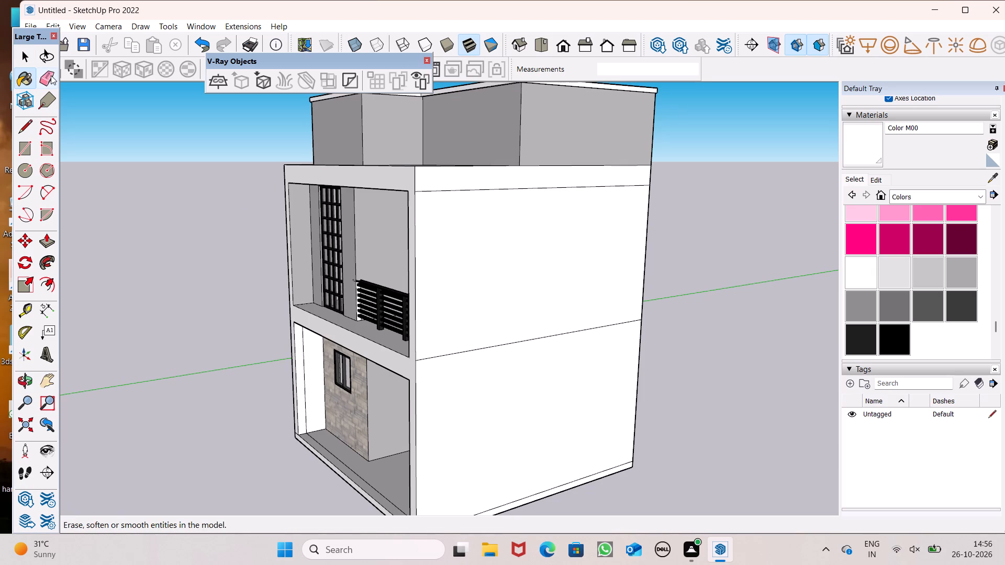
left_click(51, 75)
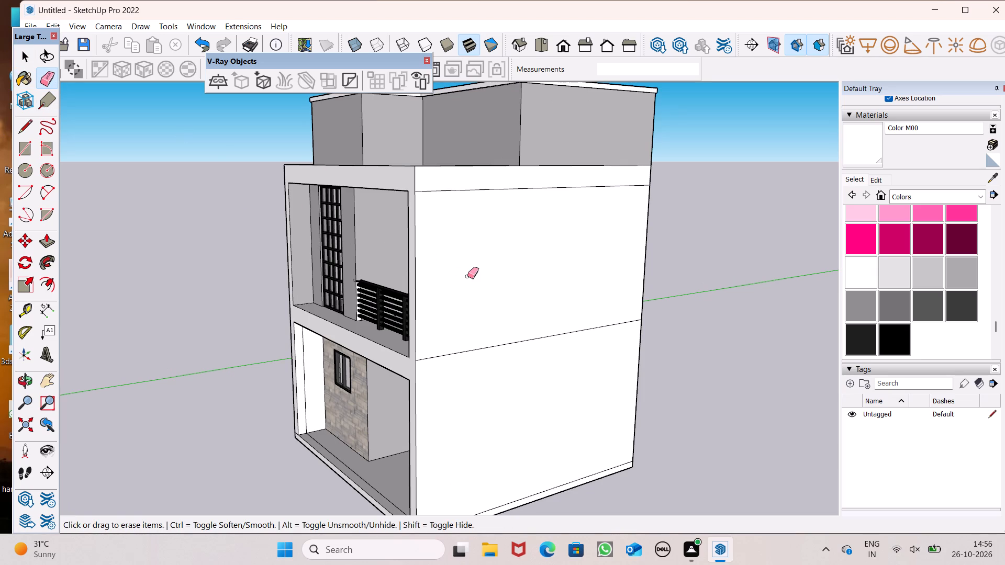
left_click_drag(494, 182, 494, 193)
left_click_drag(510, 318, 511, 340)
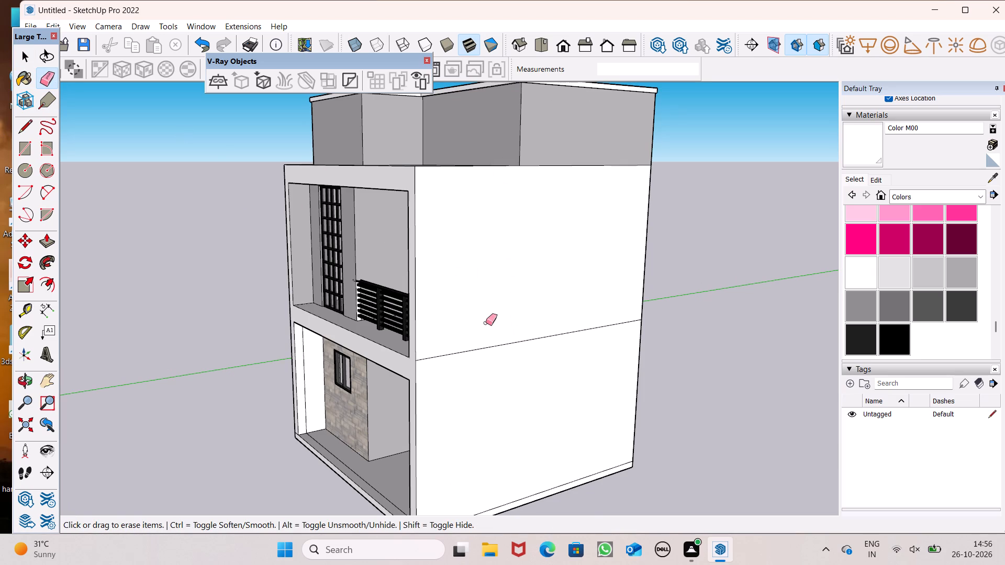
left_click_drag(490, 338, 495, 358)
Erase the slab line near the roof and both mid-floor lines on the house's left side wall.
scroll(516, 282, "down", 6)
middle_click_drag(221, 353, 622, 329)
scroll(620, 335, "up", 1)
middle_click_drag(256, 328, 426, 325)
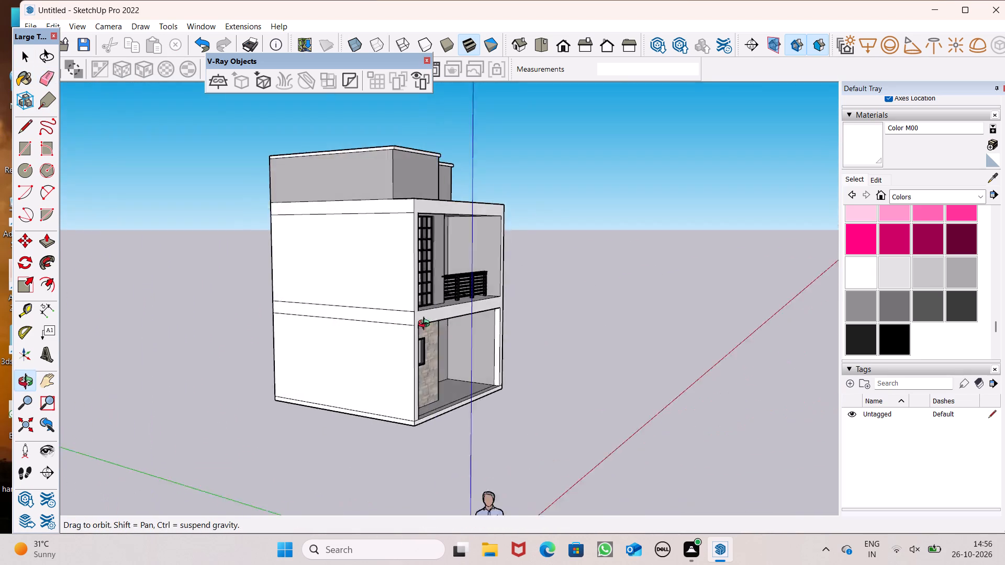
middle_click_drag(426, 325, 438, 320)
scroll(396, 277, "up", 1)
left_click(409, 201)
left_click_drag(378, 258, 377, 293)
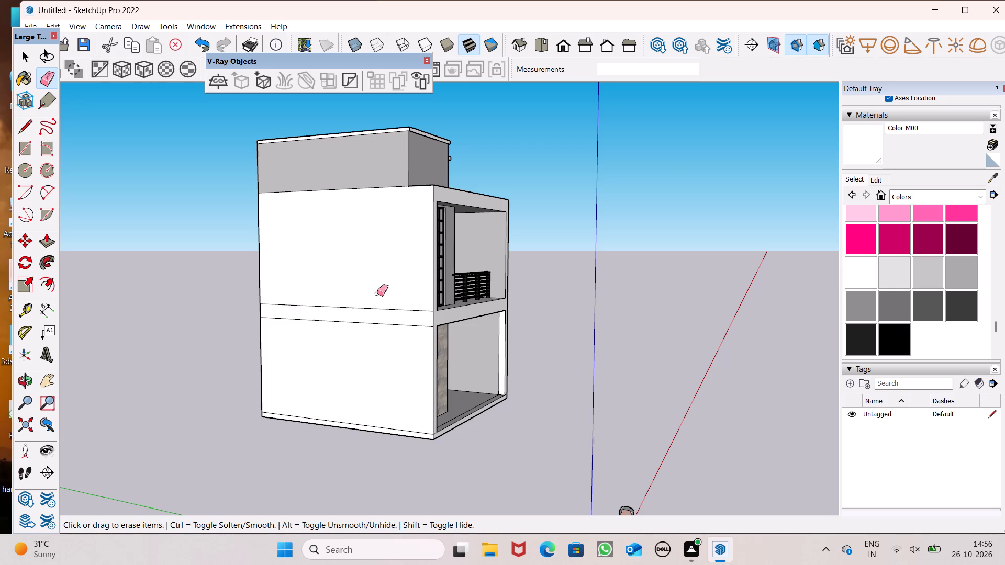
left_click_drag(377, 293, 375, 335)
Erase the slab line near the roof and both mid-floor lines on the house's back wall.
middle_click_drag(312, 344, 631, 392)
scroll(638, 399, "up", 1)
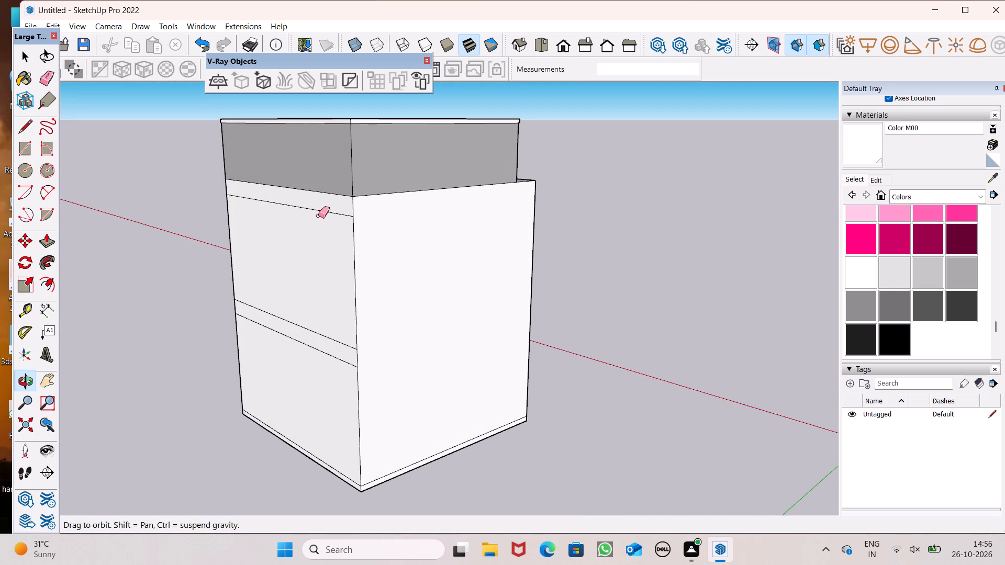
left_click(321, 210)
left_click_drag(307, 205, 309, 216)
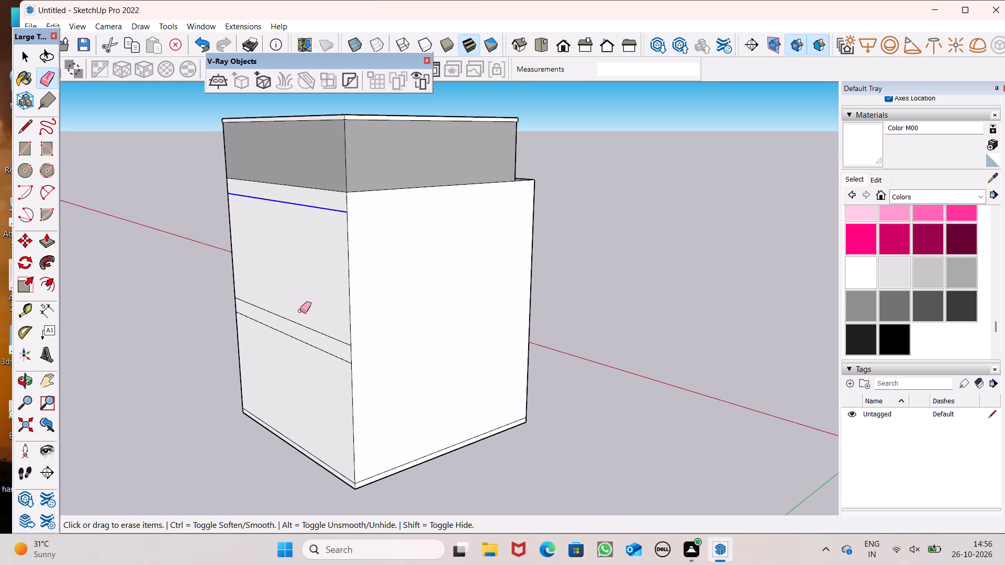
left_click_drag(307, 322, 306, 359)
scroll(308, 340, "down", 4)
middle_click_drag(391, 378, 267, 393)
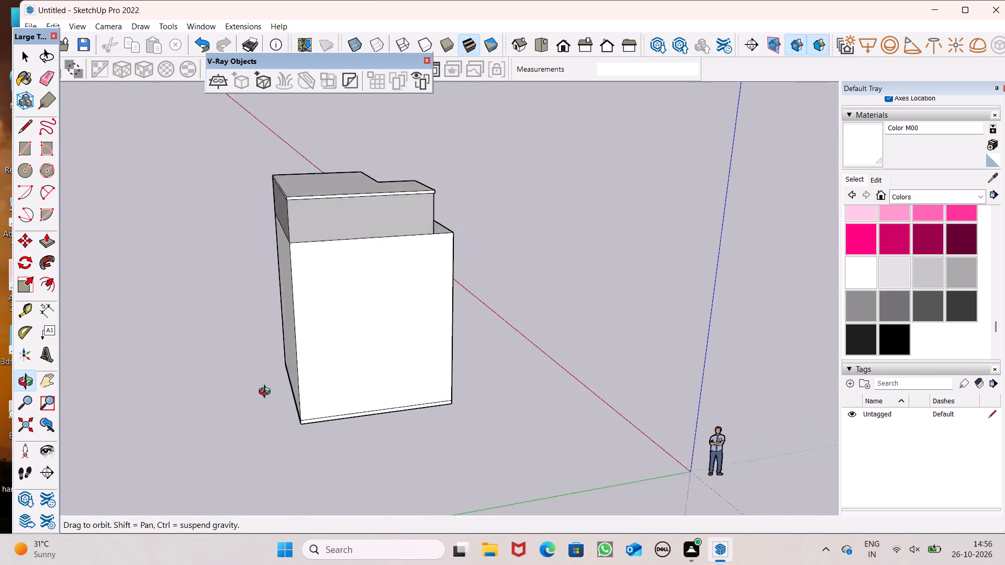
middle_click_drag(267, 393, 129, 360)
middle_click_drag(343, 365, 145, 357)
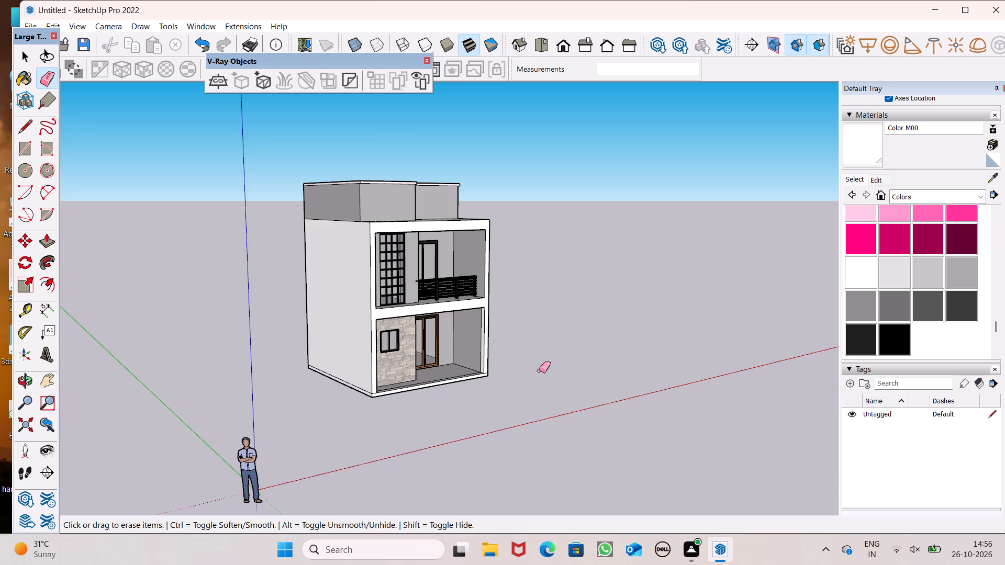
Erase the extra line running along the front edge of the ground-floor porch floor.
scroll(540, 379, "up", 1)
middle_click_drag(540, 381, 368, 363)
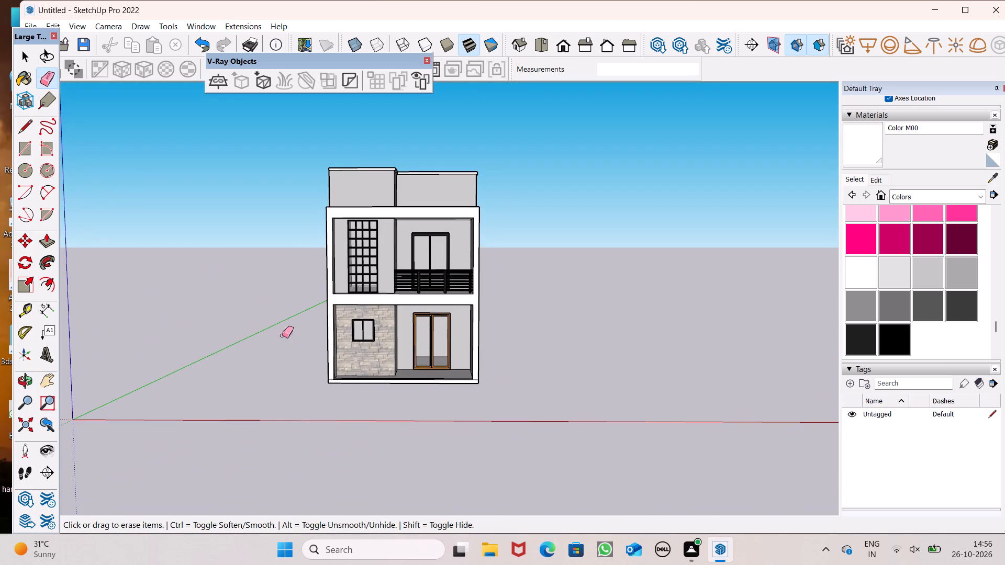
scroll(259, 323, "up", 5)
scroll(264, 334, "down", 3)
middle_click_drag(390, 422, 396, 455)
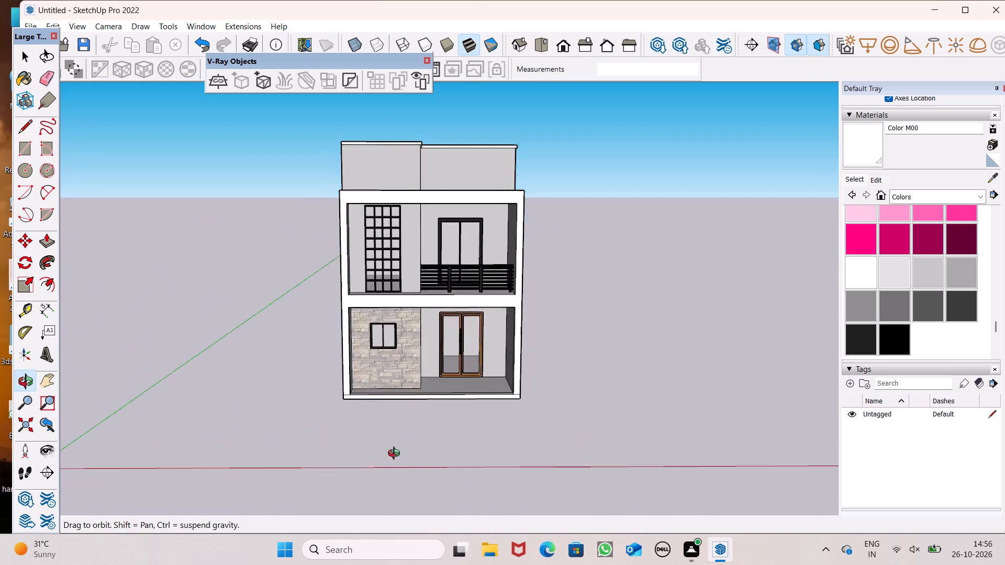
middle_click_drag(396, 455, 397, 465)
scroll(411, 443, "up", 3)
scroll(454, 388, "up", 1)
middle_click_drag(454, 422, 461, 487)
scroll(362, 407, "up", 5)
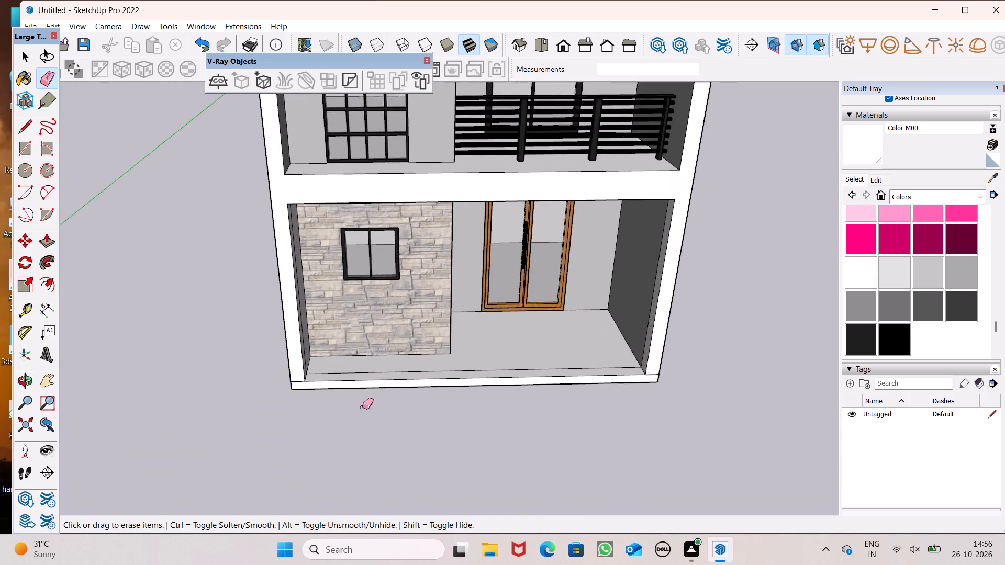
scroll(362, 407, "up", 1)
left_click_drag(342, 364, 342, 371)
Erase the extra vertical line near the front edge of both inner side walls of the ground-floor porch.
middle_click_drag(350, 387, 293, 388)
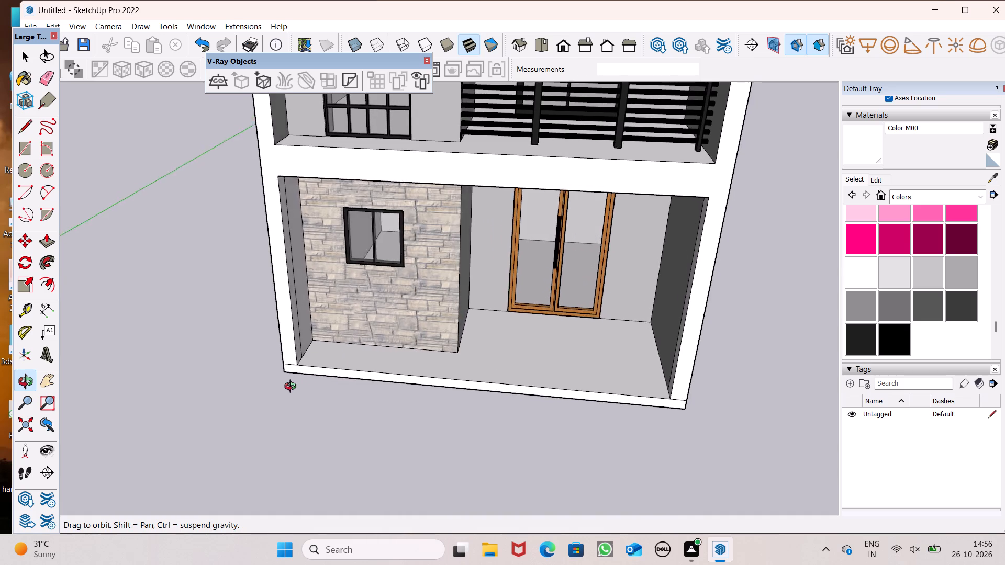
middle_click_drag(293, 388, 241, 332)
scroll(238, 323, "up", 3)
left_click(325, 324)
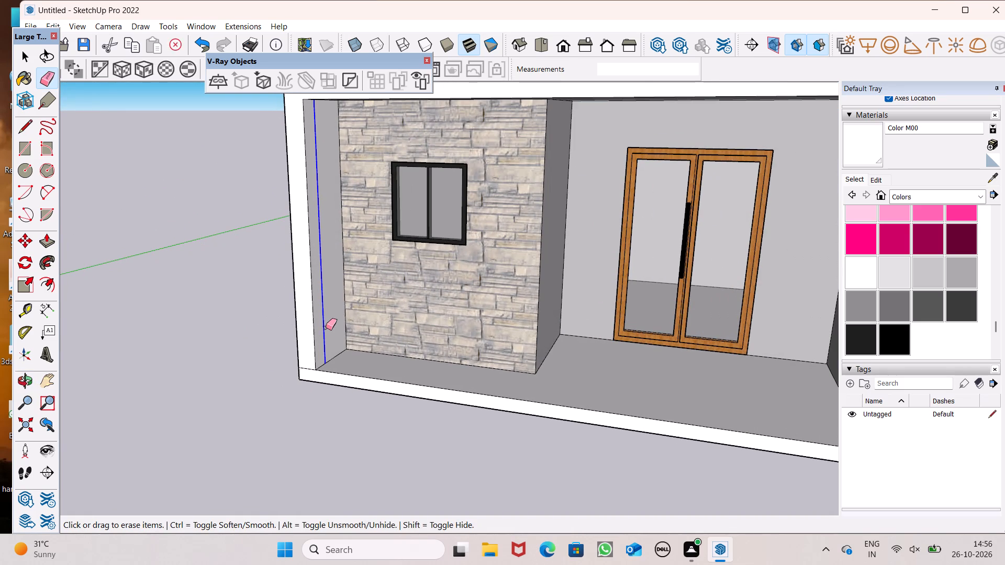
scroll(339, 344, "down", 2)
middle_click_drag(371, 393, 651, 347)
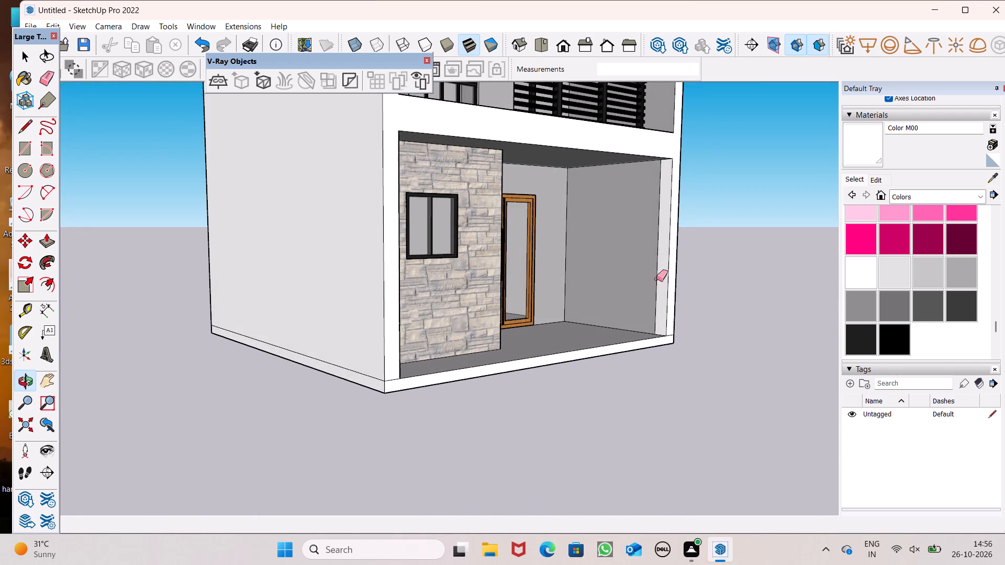
scroll(649, 272, "up", 4)
left_click(659, 284)
scroll(623, 313, "down", 4)
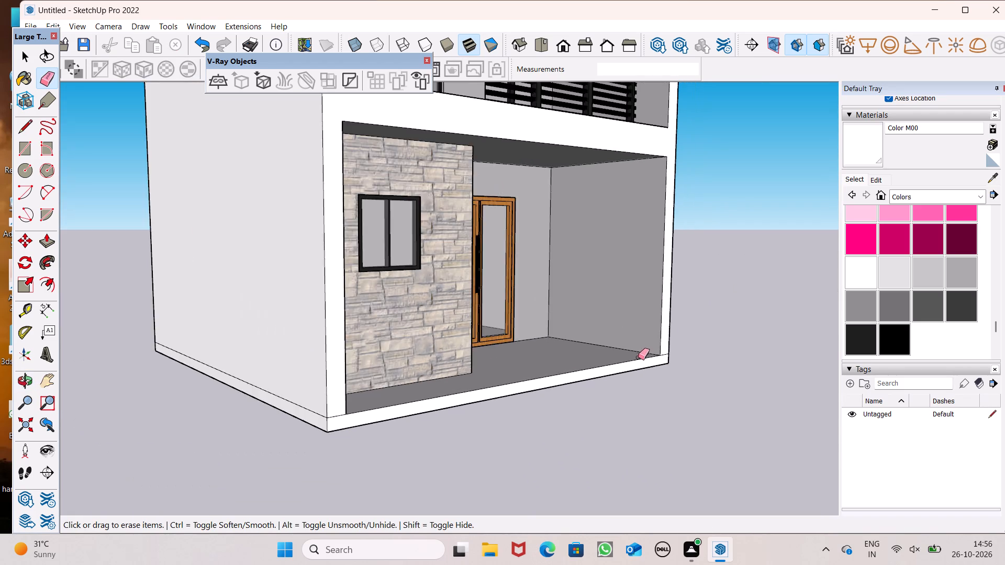
Paint the ground-floor porch's two inner side walls and the side face of the stone-clad block with grey Color M03.
middle_click_drag(638, 357, 354, 428)
scroll(393, 431, "up", 1)
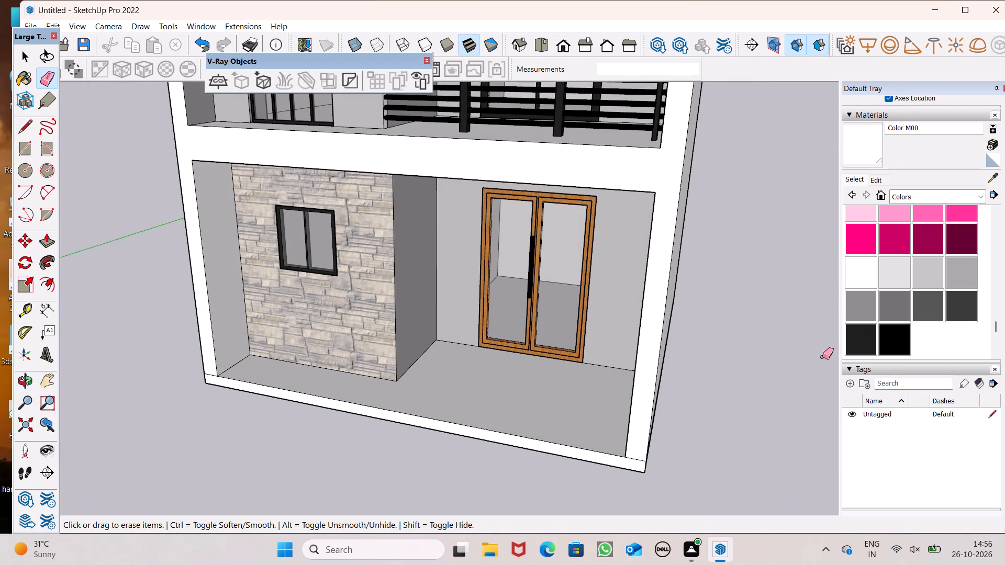
left_click(961, 270)
scroll(479, 299, "up", 3)
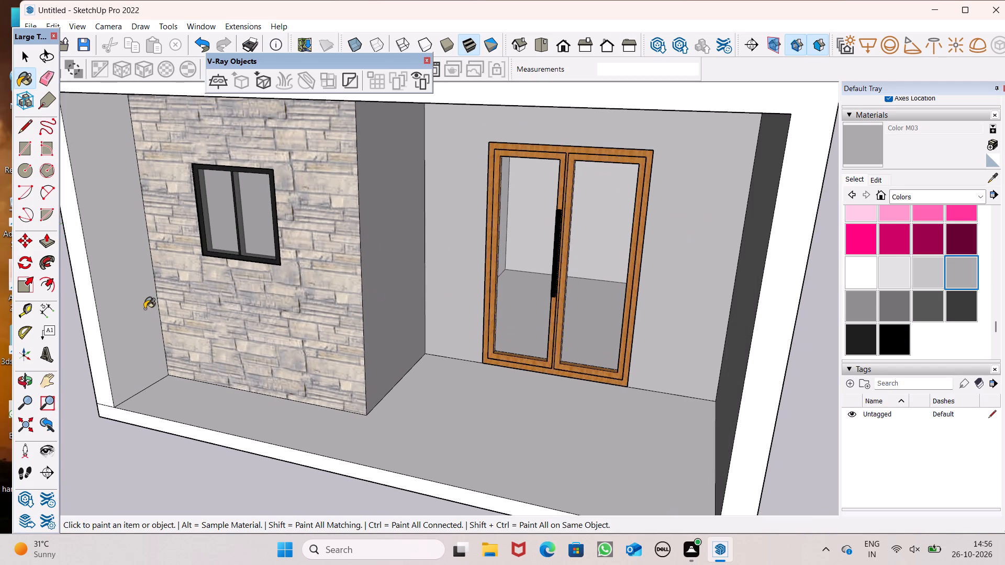
left_click(145, 308)
scroll(280, 321, "down", 5)
middle_click_drag(361, 367, 306, 277)
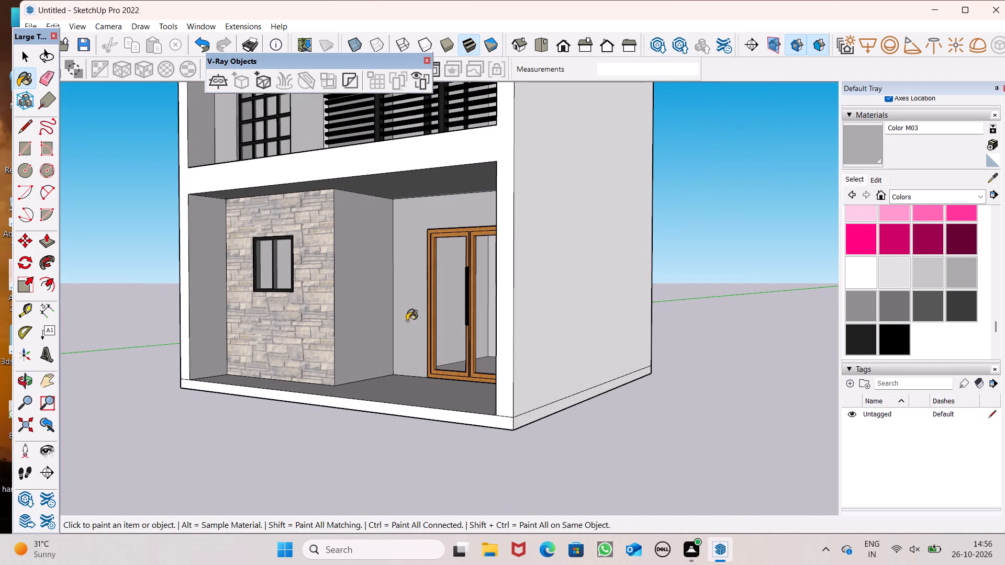
left_click(381, 315)
scroll(393, 333, "up", 1)
middle_click_drag(393, 333, 679, 374)
scroll(680, 371, "up", 1)
left_click(627, 338)
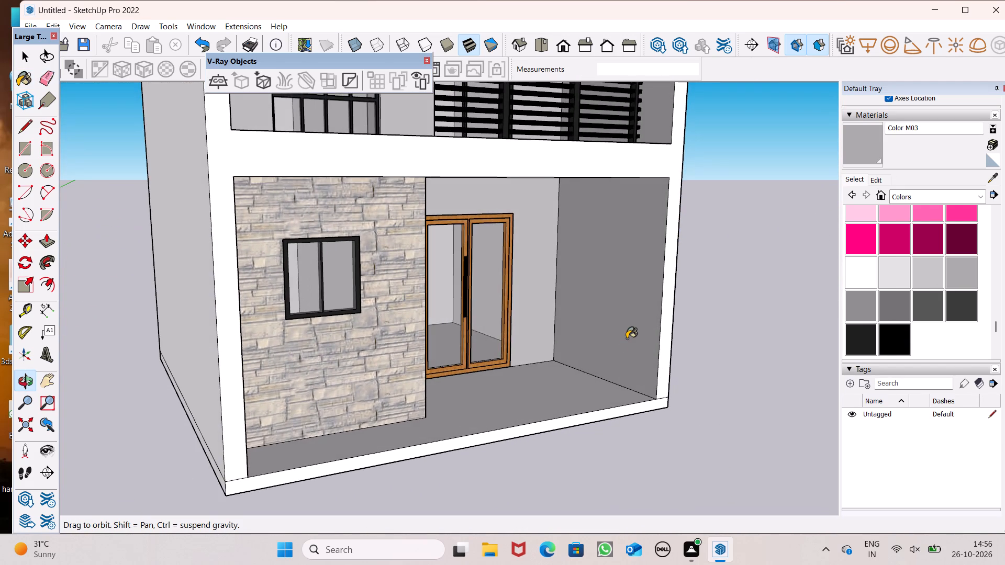
Paint the upper floor's left inner wall, grid-window wall, its side face and the strip beside the balcony railing with Color M03.
scroll(573, 359, "down", 4)
middle_click_drag(571, 368, 569, 372)
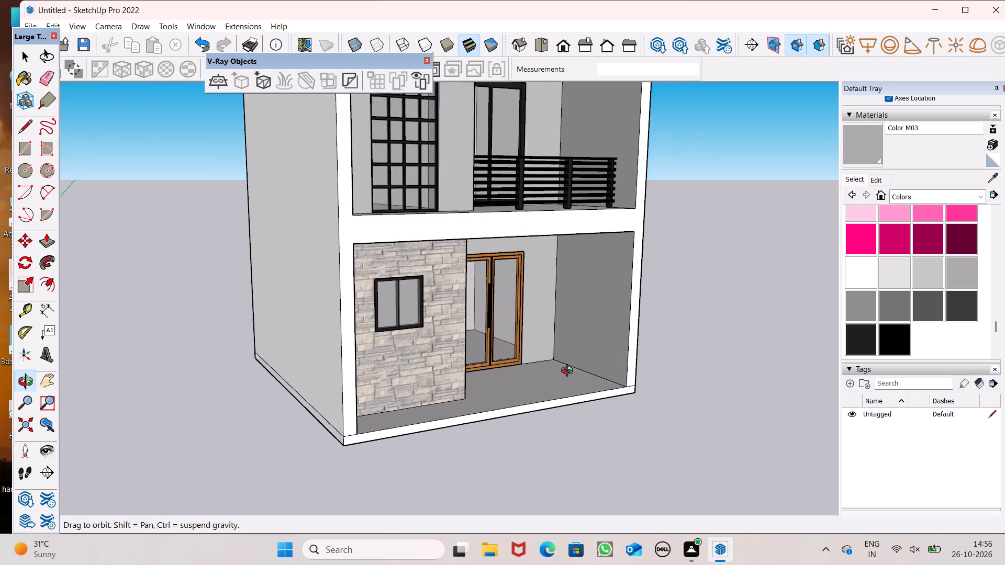
middle_click_drag(569, 372, 352, 443)
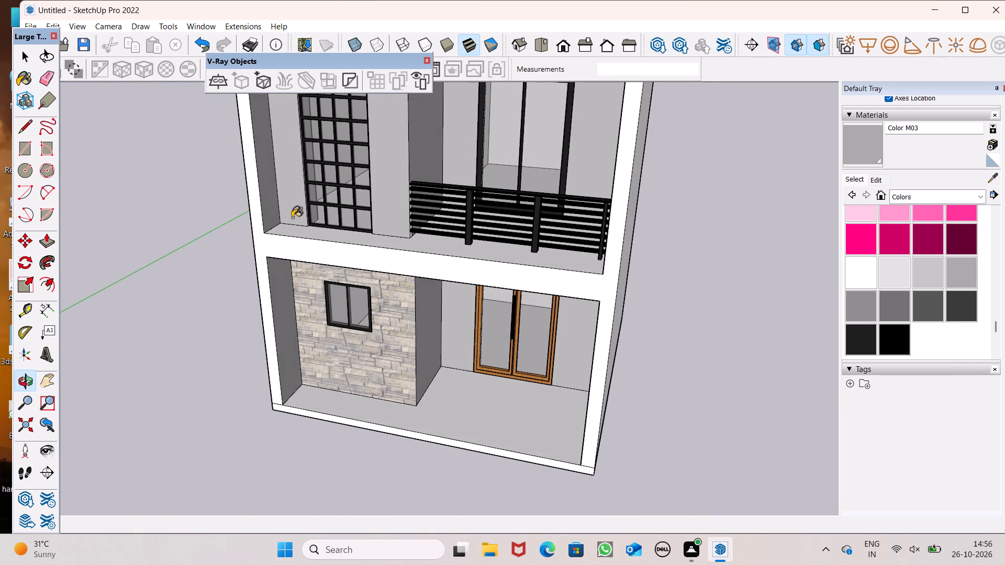
left_click(267, 196)
left_click(299, 204)
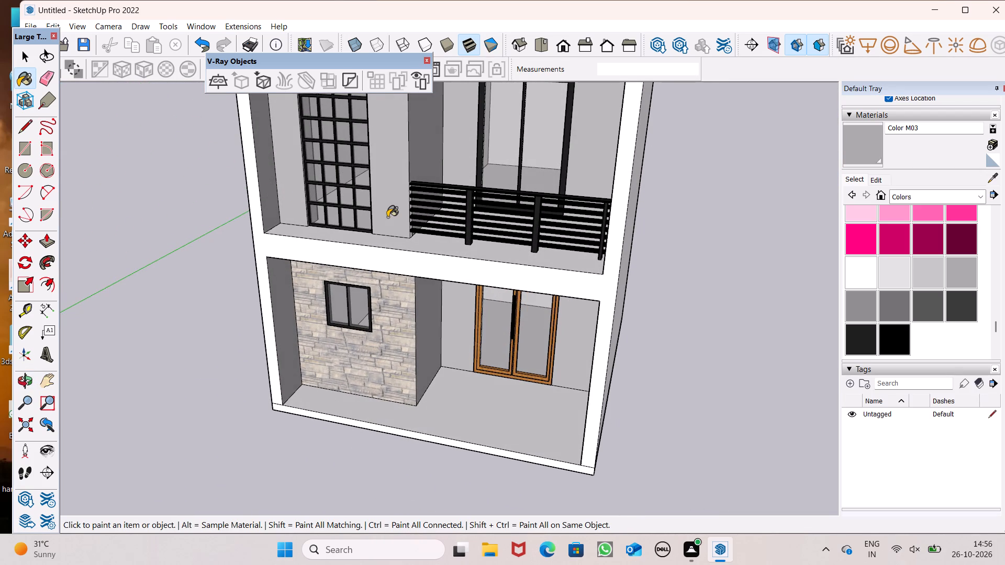
left_click_drag(387, 217, 393, 210)
left_click(429, 144)
scroll(449, 170, "up", 6)
left_click(402, 156)
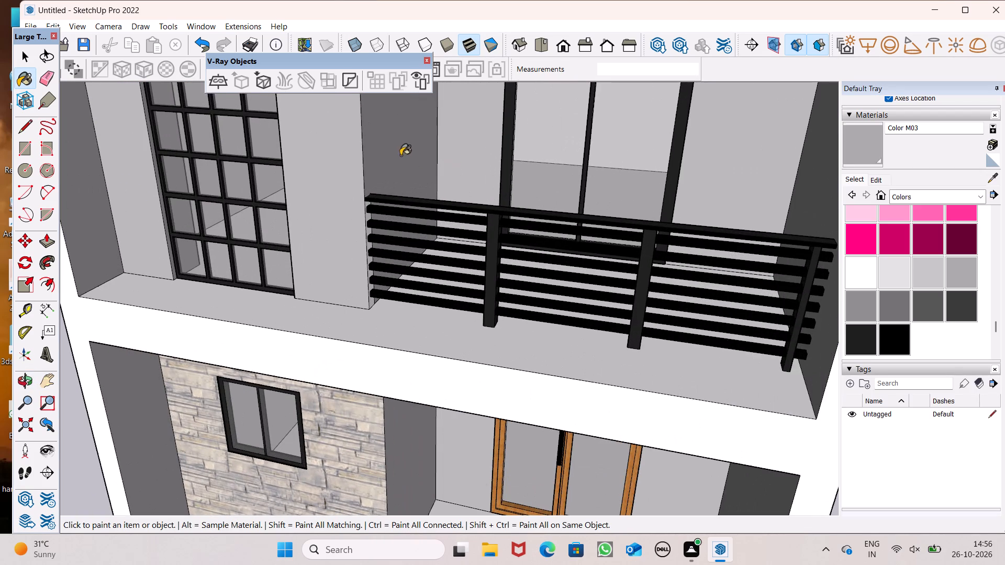
scroll(393, 224, "up", 13)
left_click(335, 194)
Paint the upper balcony floor and the ground-floor porch floor with Blacktop Old 02 from the Asphalt and Concrete materials.
scroll(307, 165, "down", 6)
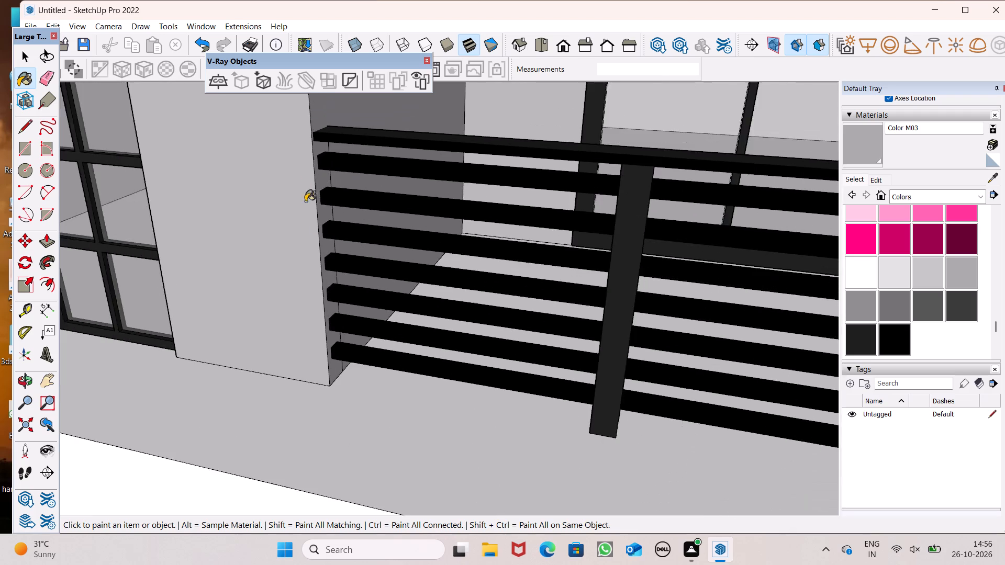
middle_click_drag(319, 226, 403, 220)
scroll(339, 176, "down", 6)
middle_click_drag(361, 256, 493, 279)
scroll(493, 260, "down", 2)
middle_click_drag(553, 270, 554, 270)
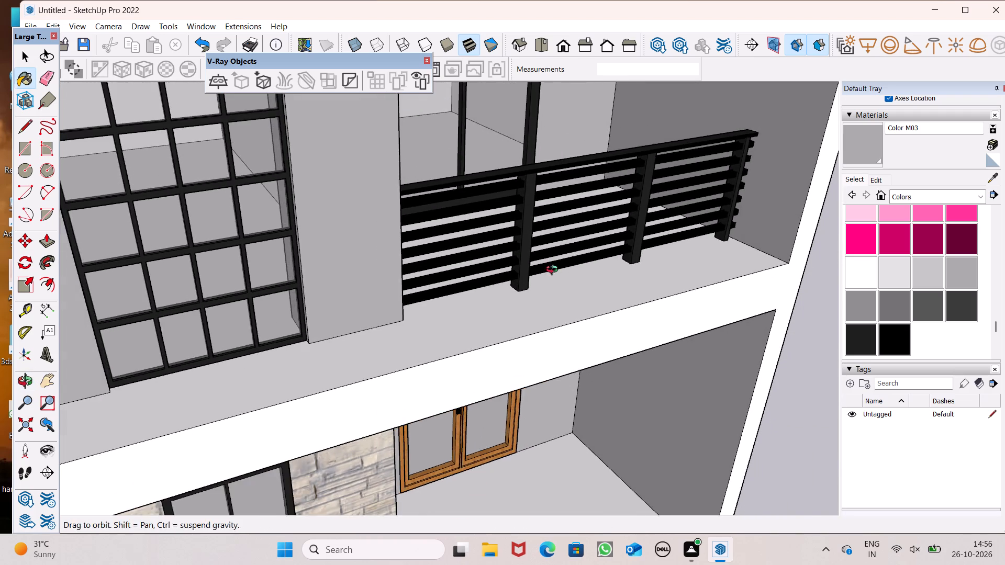
middle_click_drag(554, 270, 425, 208)
scroll(425, 208, "up", 1)
scroll(484, 205, "down", 5)
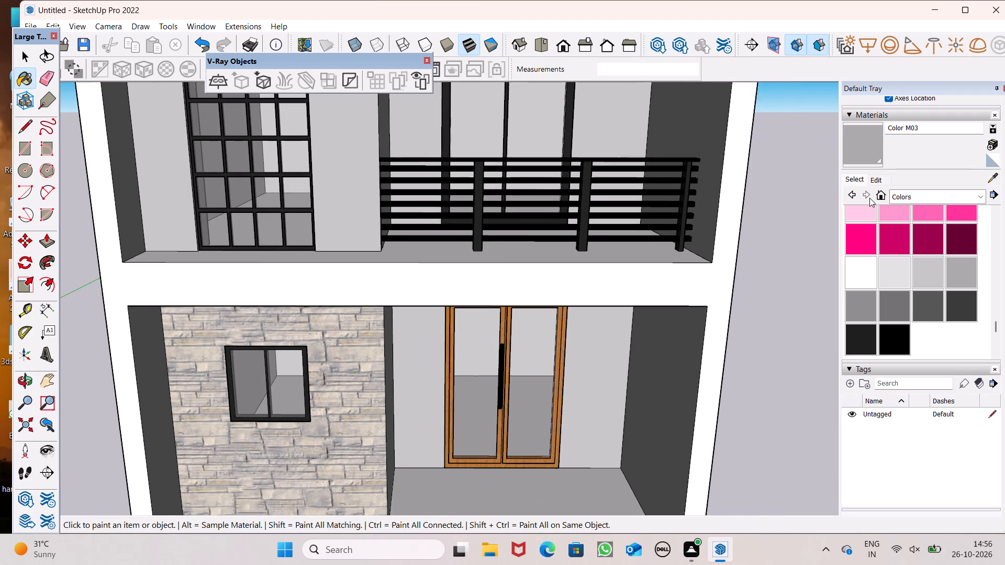
left_click(910, 197)
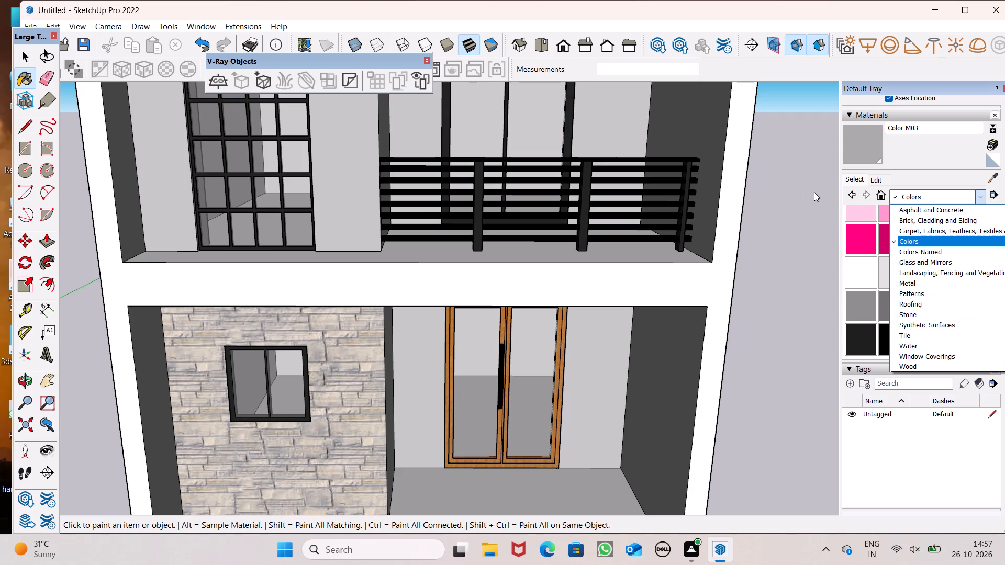
left_click(912, 212)
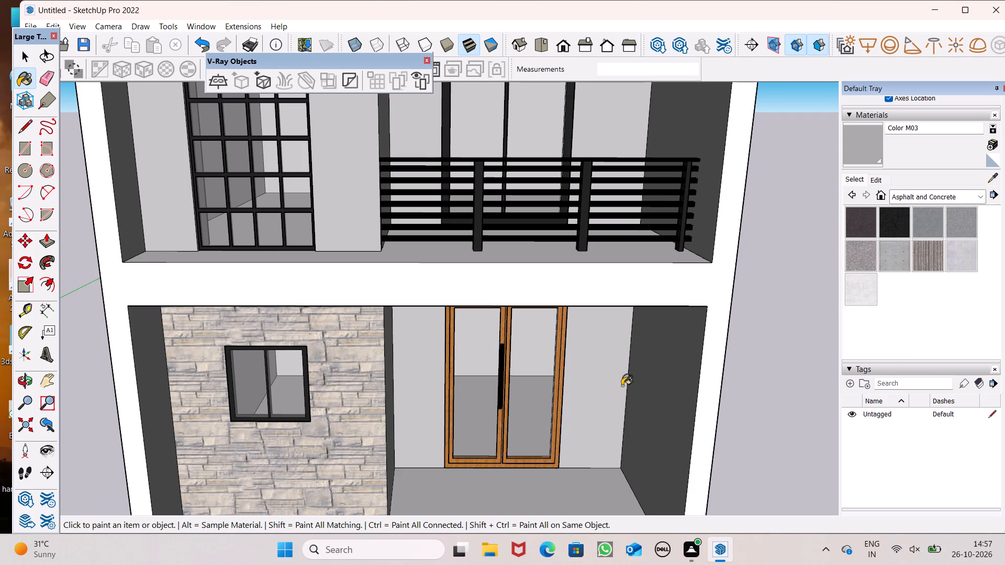
left_click(952, 230)
left_click(524, 255)
scroll(524, 252, "down", 4)
middle_click_drag(518, 291, 497, 358)
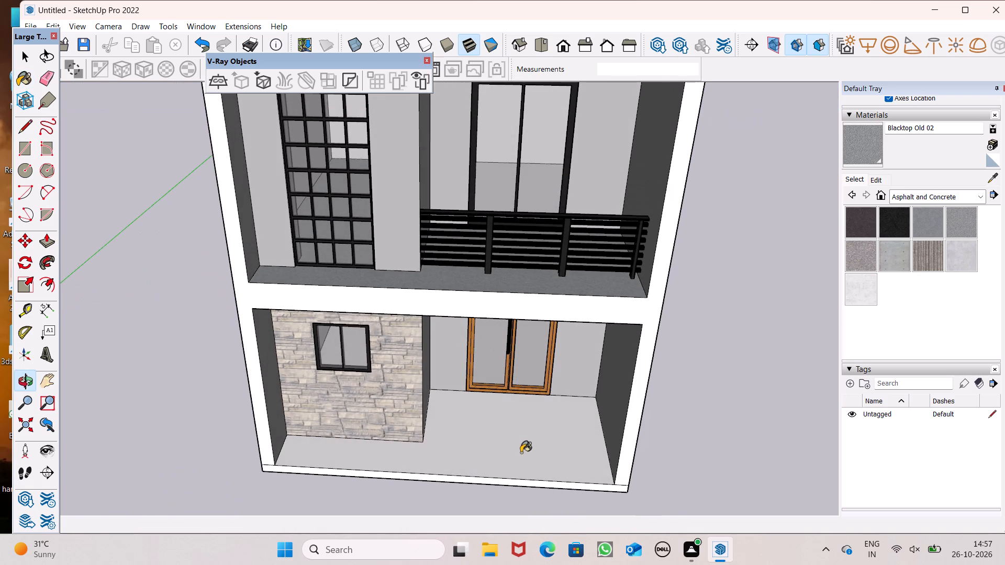
left_click(521, 448)
Push/Pull the front face of the house's base slab outward by about 6' 8 7/8".
middle_click_drag(528, 471, 510, 347)
scroll(508, 349, "up", 1)
scroll(513, 348, "down", 4)
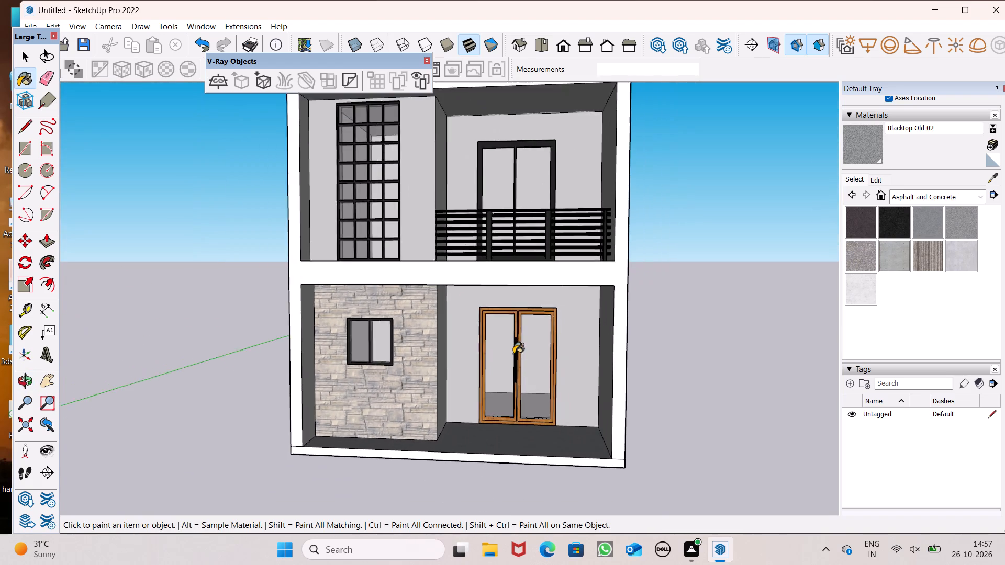
scroll(513, 354, "down", 2)
middle_click_drag(524, 421, 566, 407)
scroll(567, 406, "up", 1)
scroll(548, 405, "down", 3)
middle_click_drag(520, 420, 534, 437)
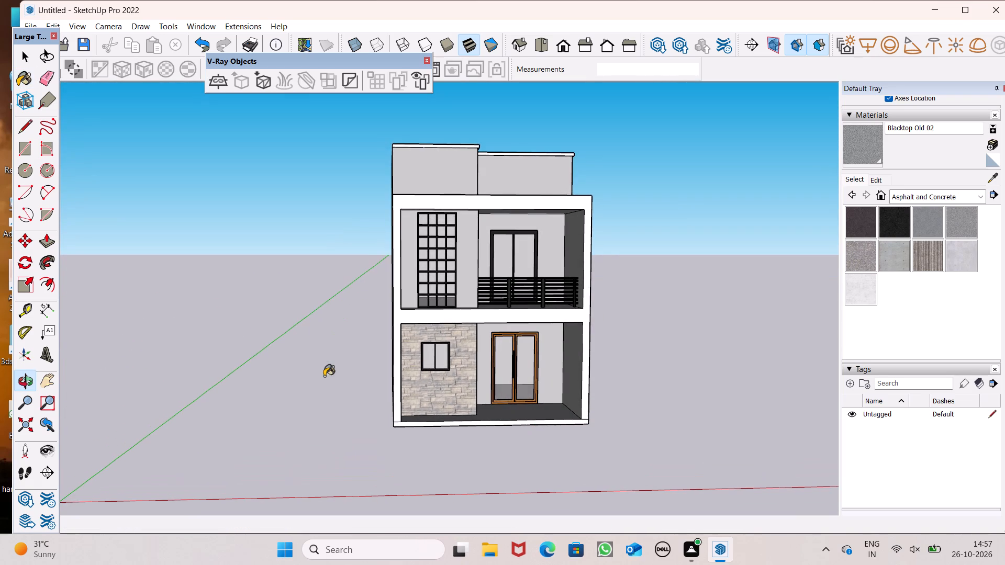
left_click(50, 240)
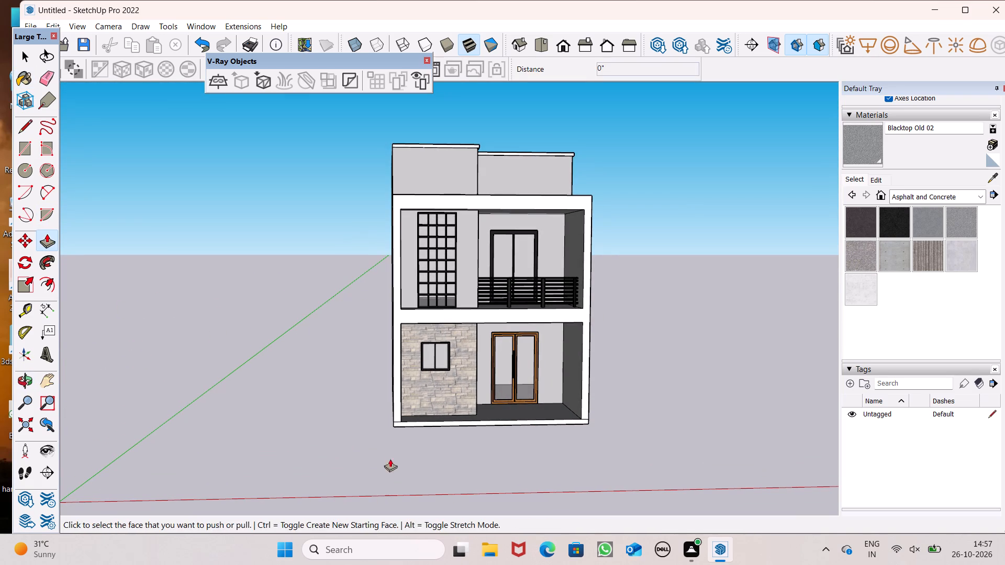
middle_click_drag(389, 455, 423, 470)
scroll(418, 473, "up", 5)
left_click_drag(429, 419, 440, 431)
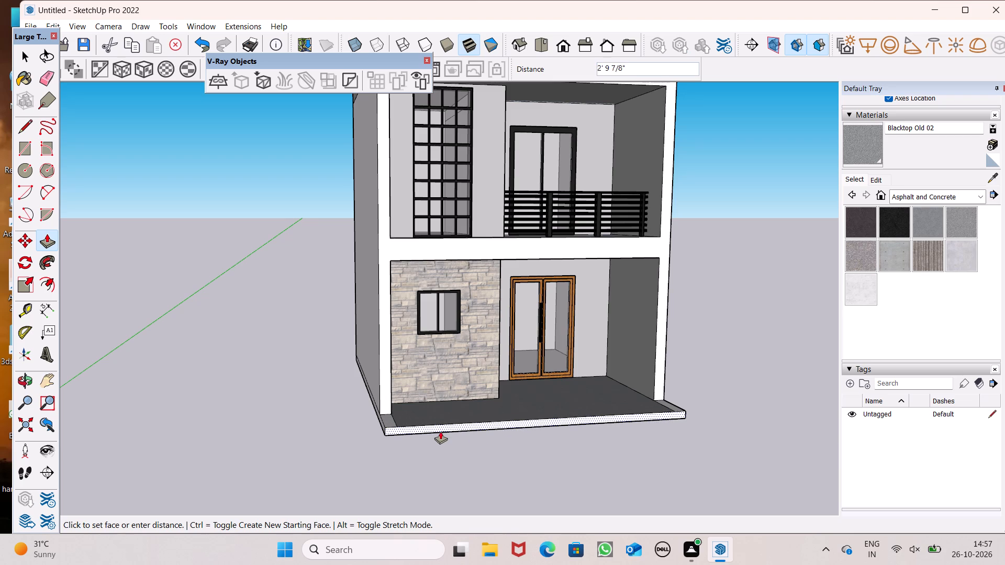
left_click_drag(440, 431, 449, 455)
scroll(445, 423, "down", 5)
middle_click_drag(446, 427, 383, 539)
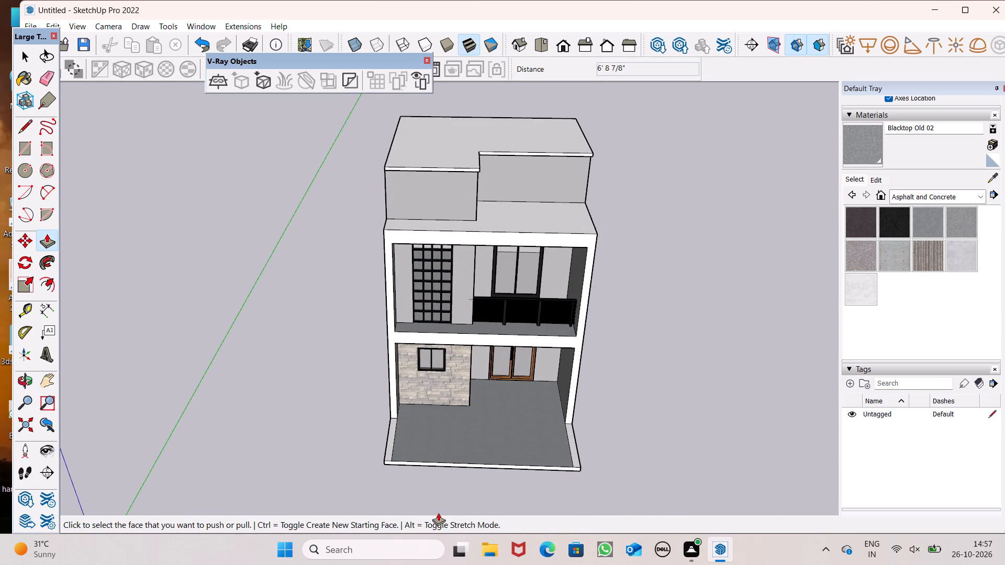
key("space")
Erase the line between the dark floor and the white border along the extended slab's left side.
middle_click_drag(502, 492, 502, 508)
scroll(502, 508, "up", 1)
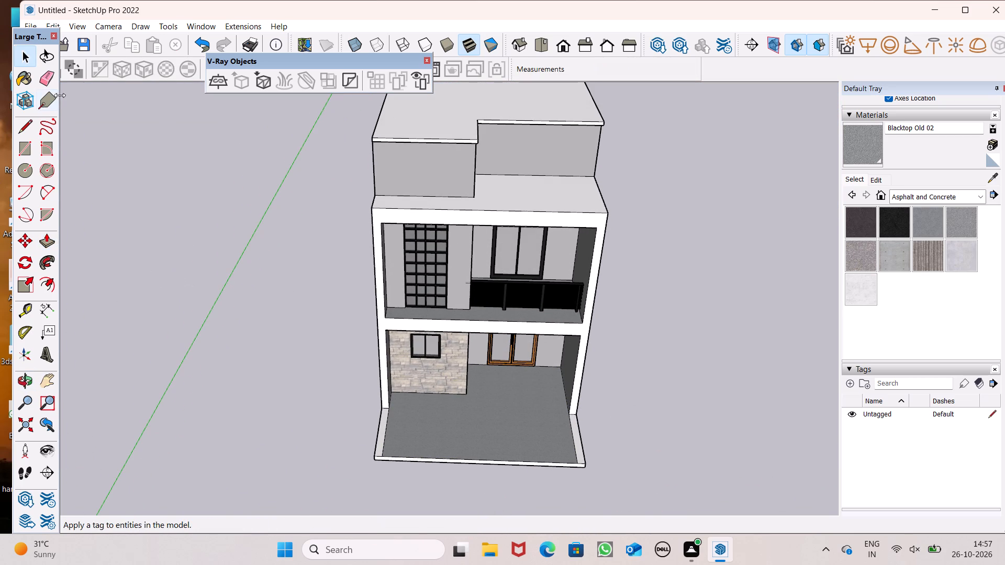
left_click(47, 82)
scroll(381, 467, "up", 4)
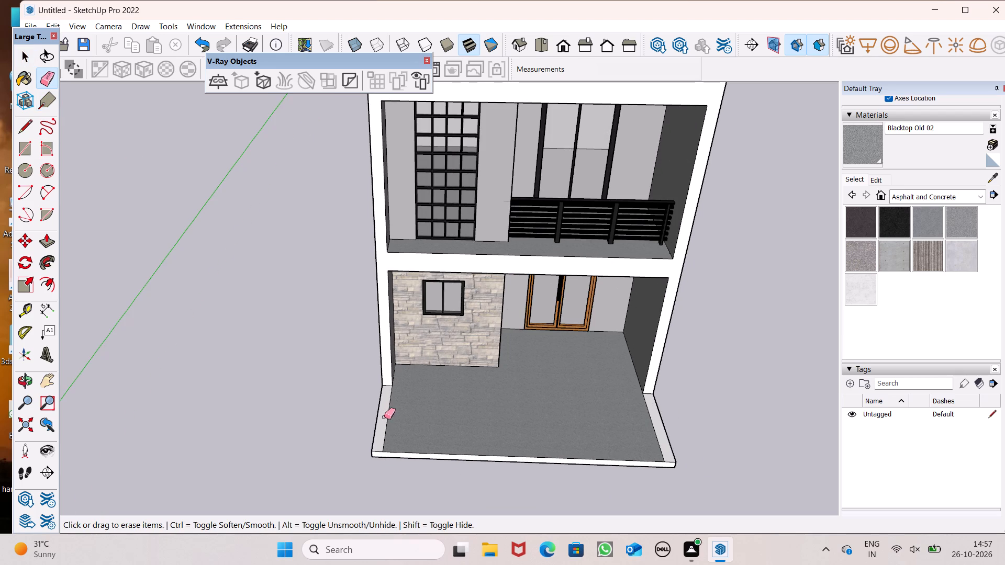
left_click(386, 417)
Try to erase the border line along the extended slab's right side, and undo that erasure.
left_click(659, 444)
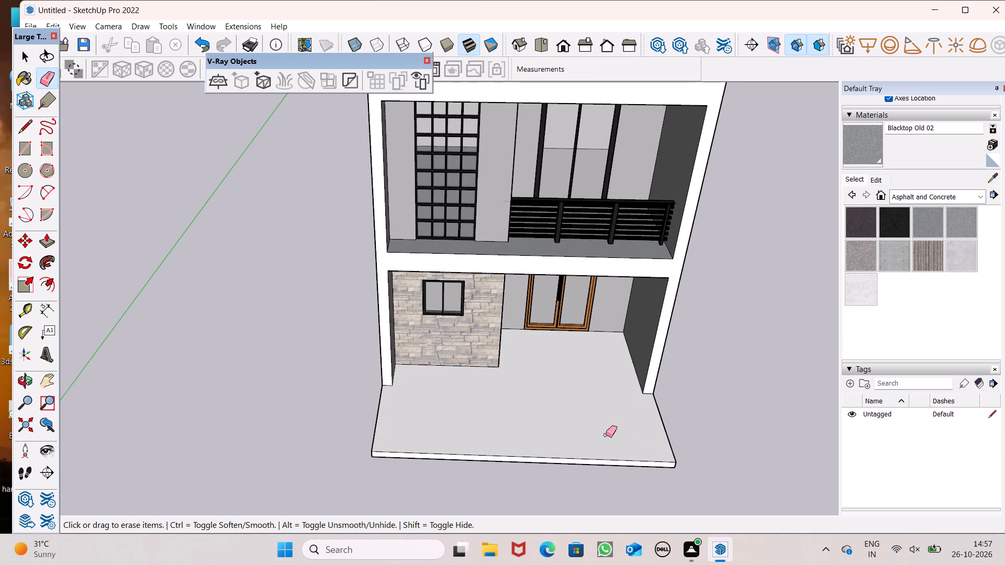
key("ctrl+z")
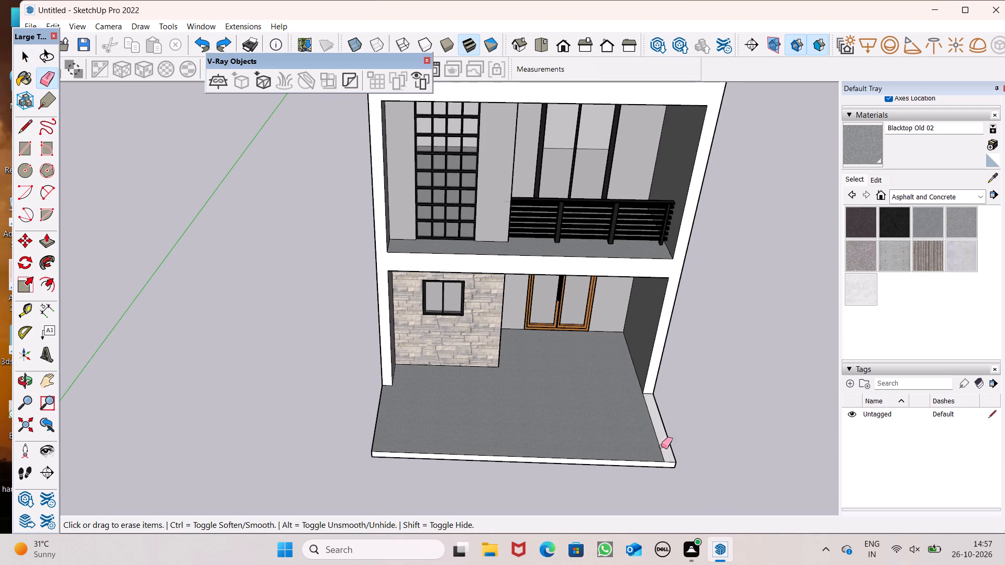
Erase the border line along the right side of the extended slab's floor.
scroll(654, 447, "up", 7)
left_click_drag(657, 445, 665, 442)
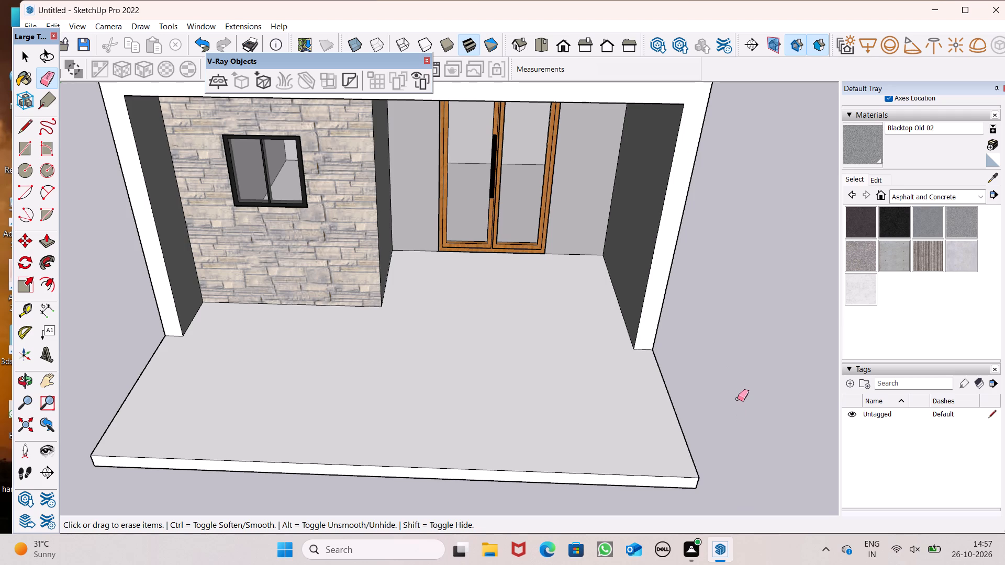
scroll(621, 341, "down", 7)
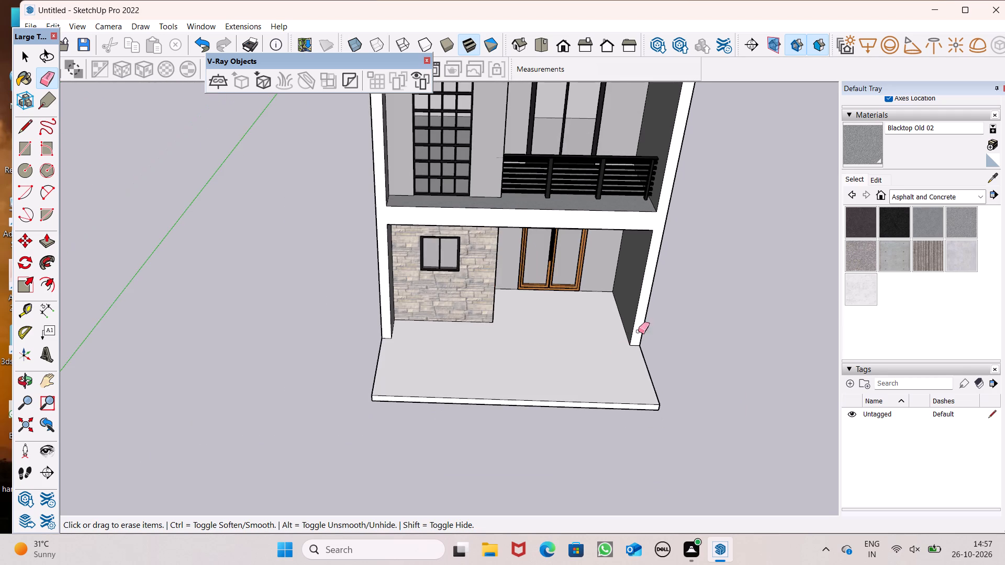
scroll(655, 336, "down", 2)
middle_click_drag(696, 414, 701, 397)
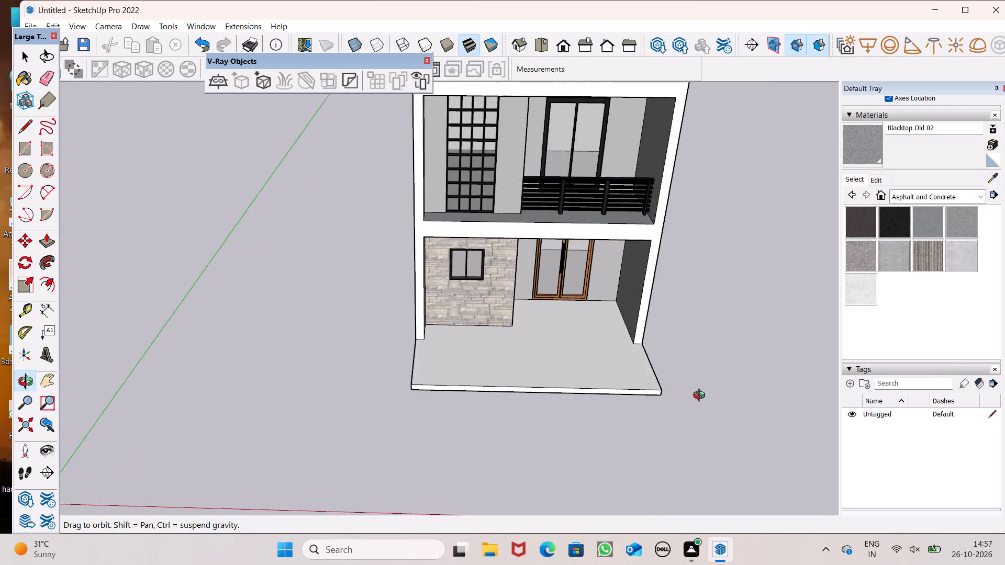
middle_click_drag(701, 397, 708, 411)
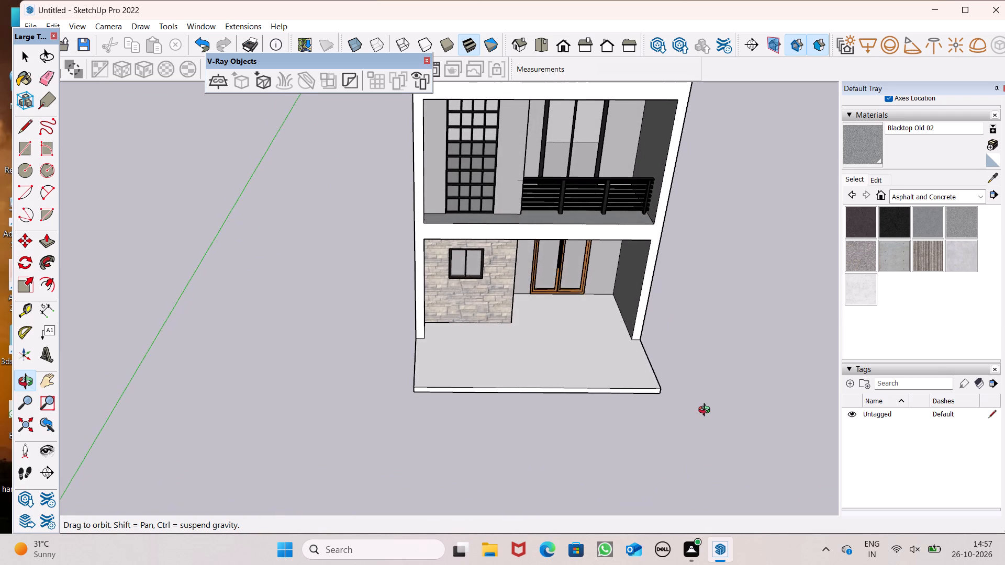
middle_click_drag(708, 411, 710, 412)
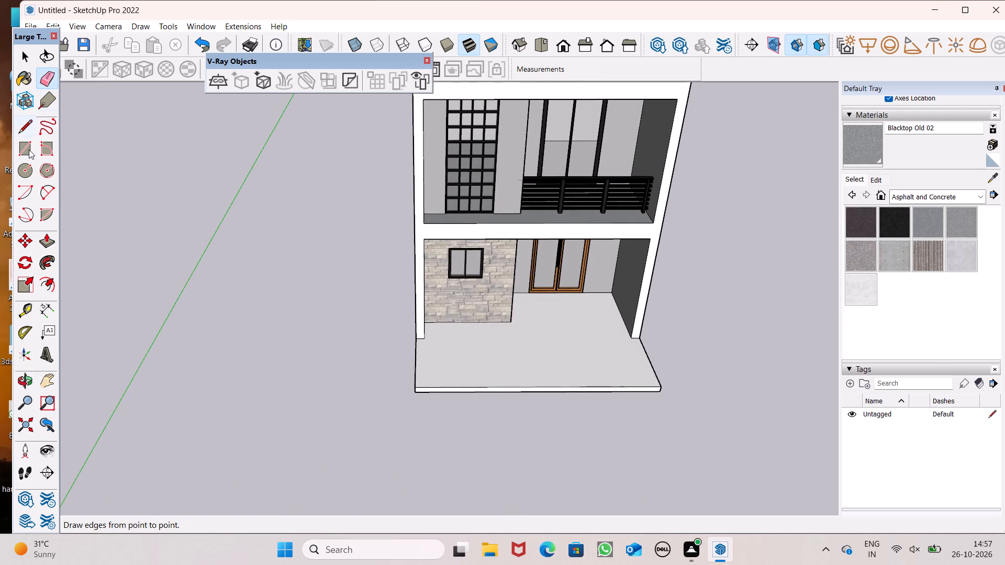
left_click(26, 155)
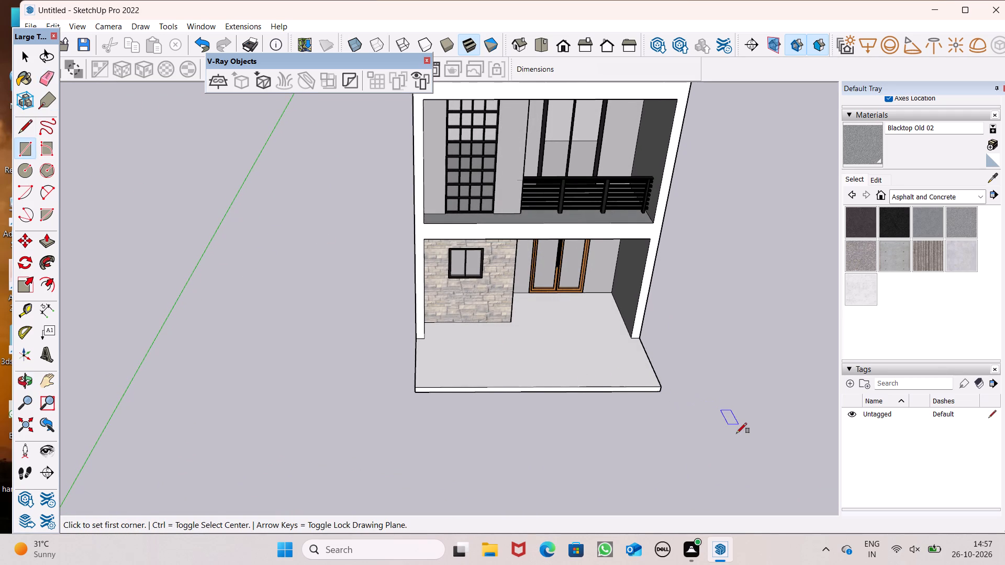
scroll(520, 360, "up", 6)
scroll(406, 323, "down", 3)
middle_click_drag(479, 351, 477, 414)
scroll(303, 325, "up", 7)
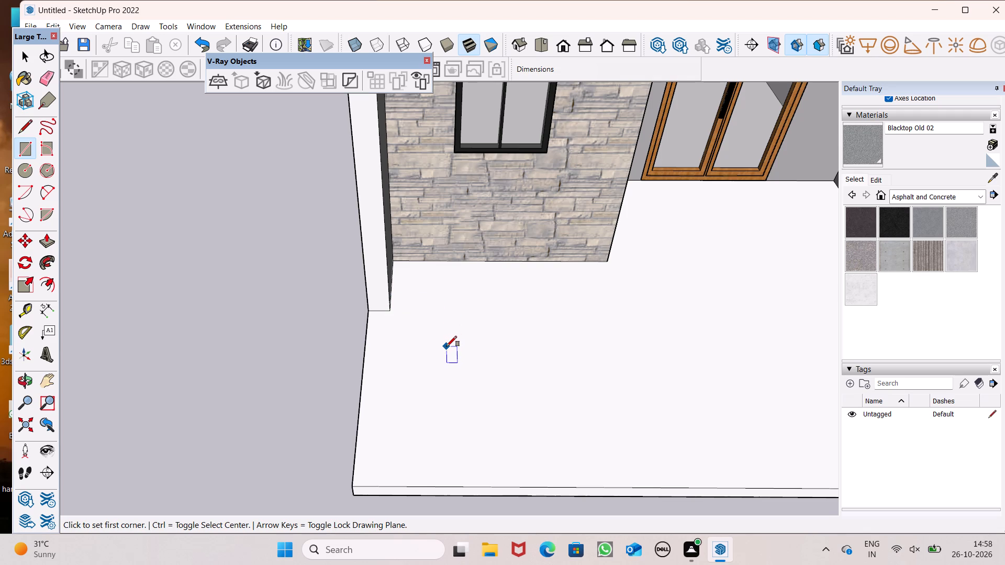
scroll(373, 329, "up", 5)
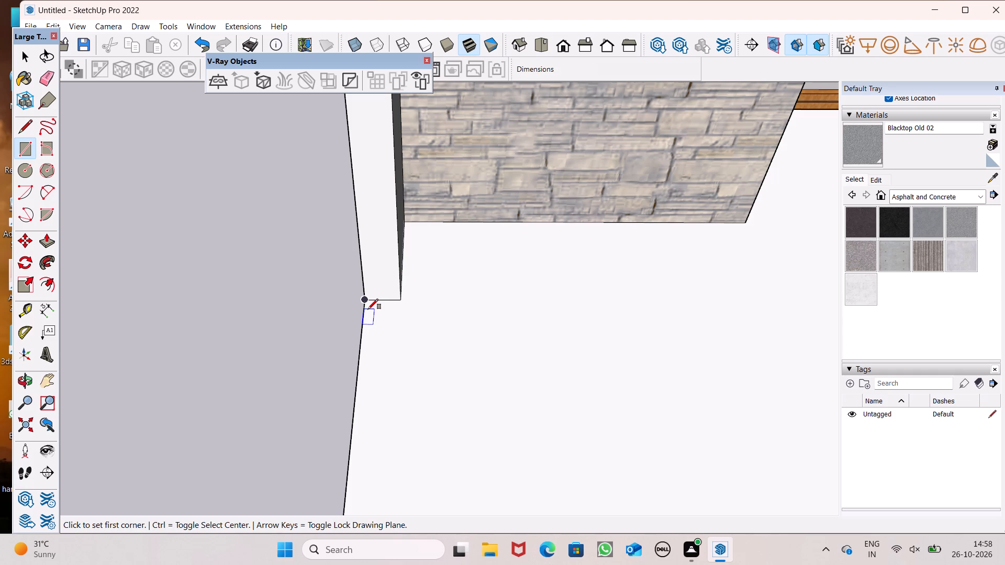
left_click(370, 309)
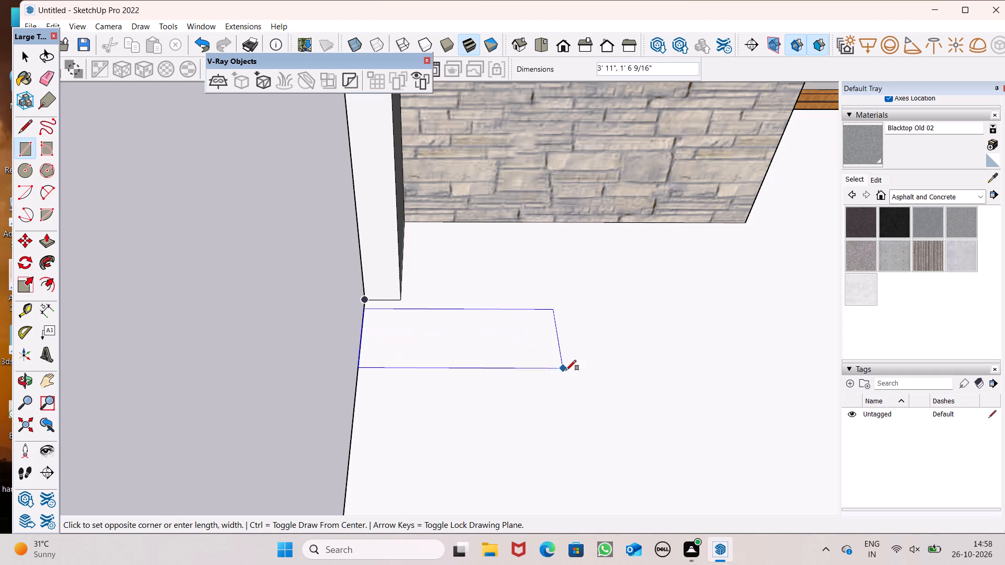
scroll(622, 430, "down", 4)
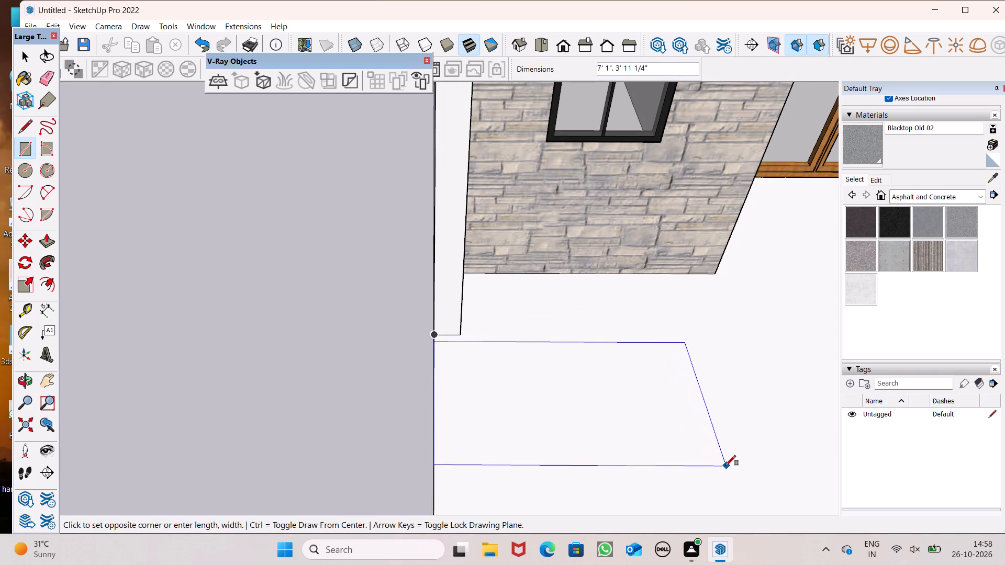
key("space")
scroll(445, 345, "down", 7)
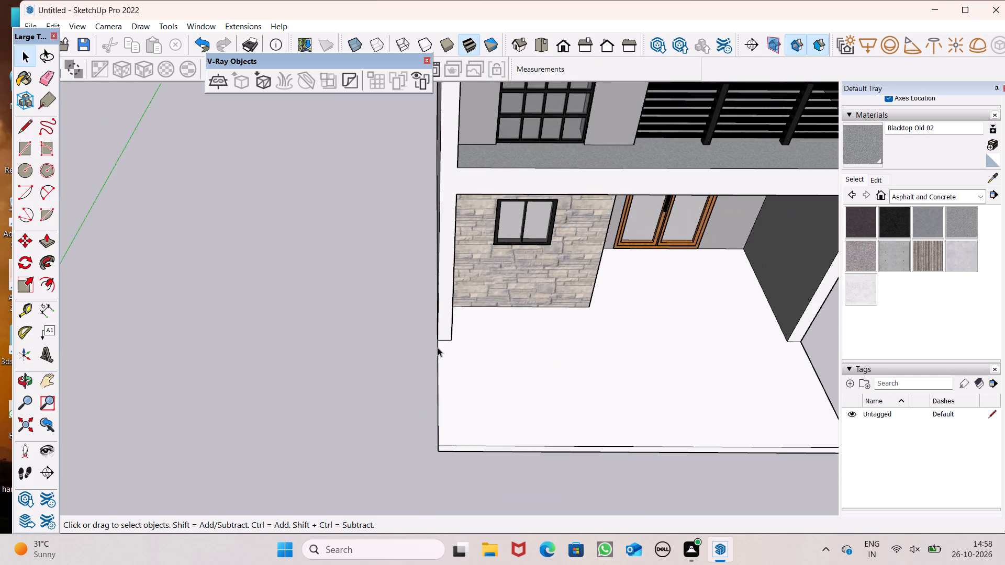
Draw a rectangle about 7' 11 1/2" by 4' 2 3/16" on the slab, starting at the stone wall's left base corner and matching its width.
scroll(626, 293, "up", 5)
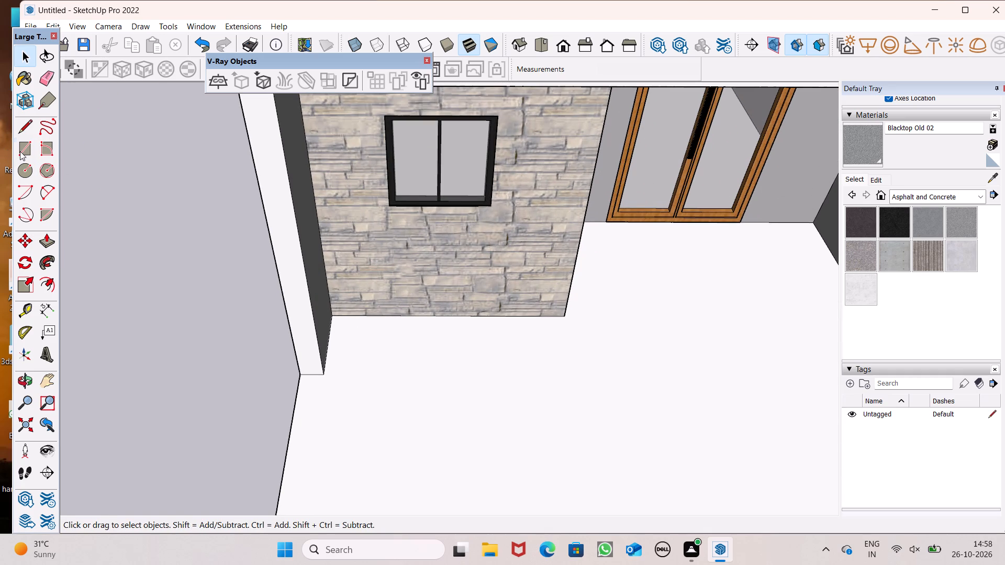
left_click(20, 151)
scroll(378, 340, "down", 1)
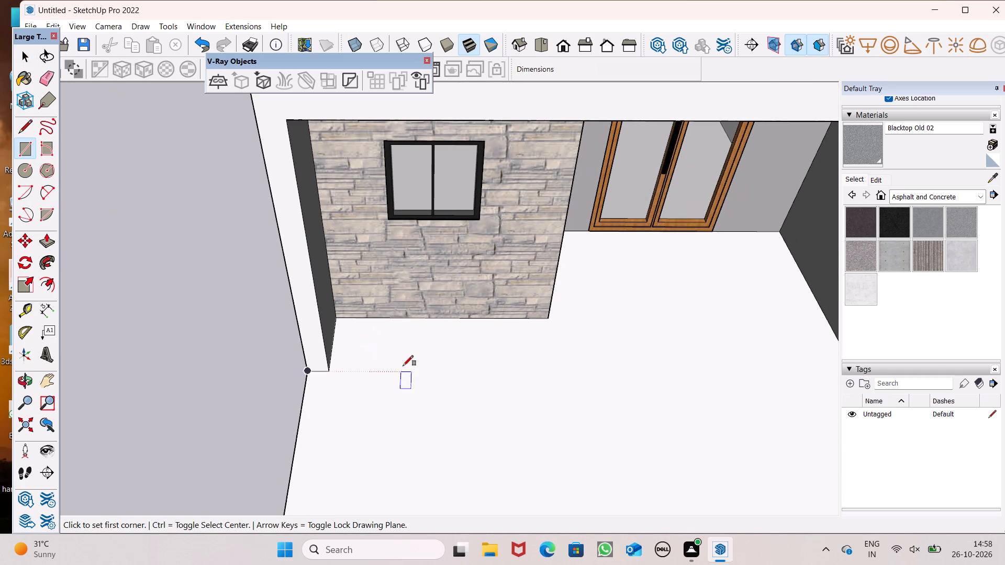
middle_click(420, 406)
scroll(426, 392, "up", 5)
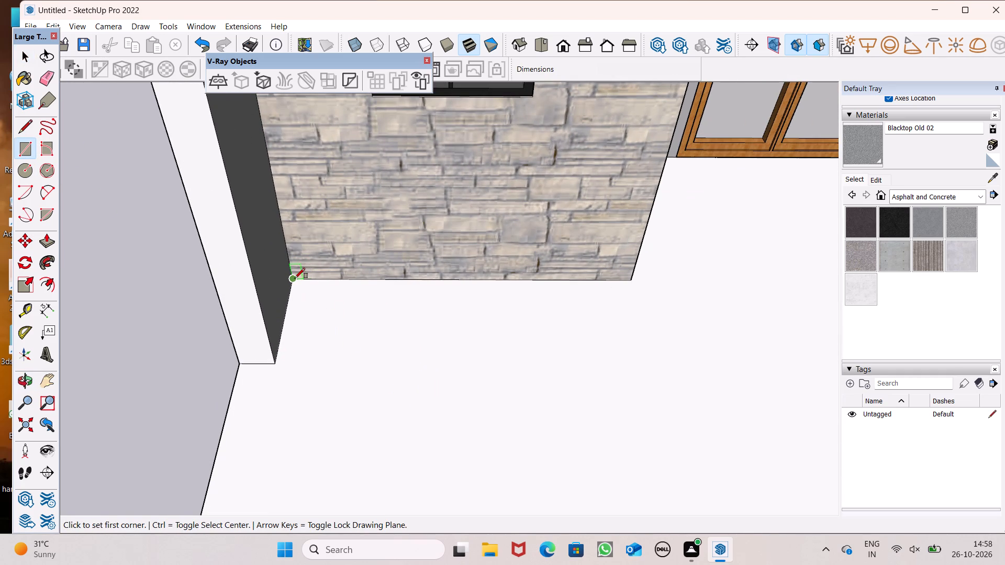
left_click(295, 278)
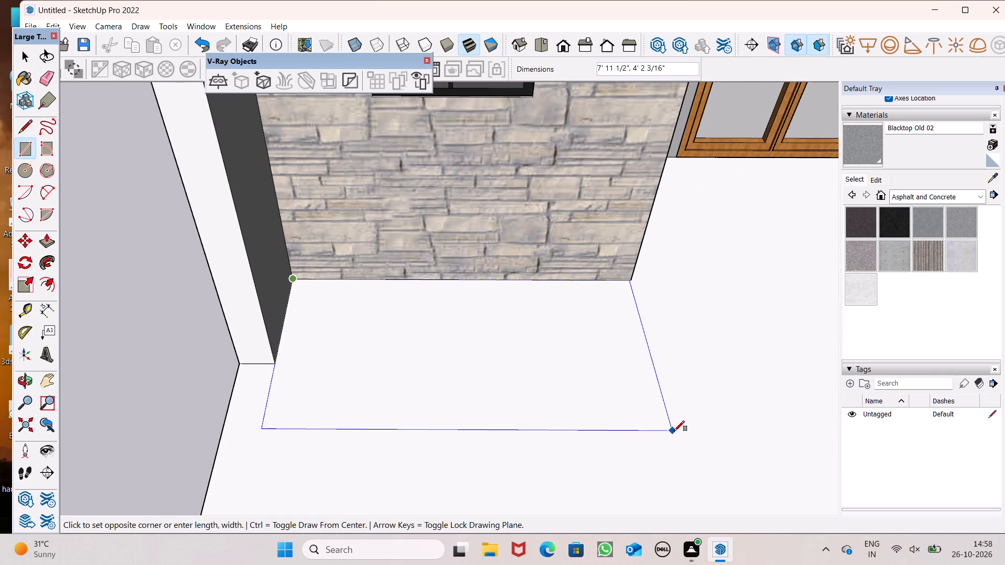
left_click(673, 432)
scroll(425, 406, "down", 3)
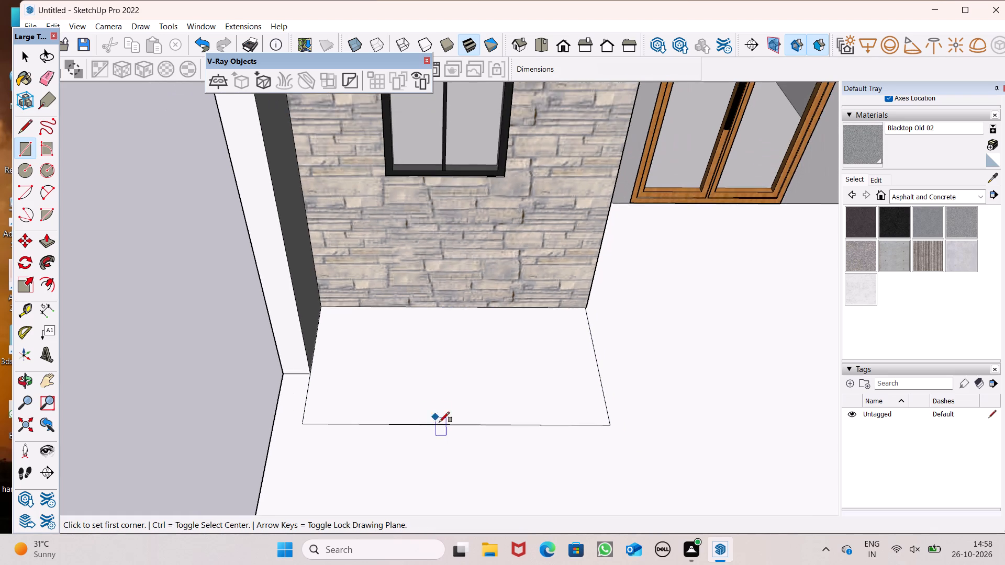
Draw an inset rectangle about 3' 5 3/4" by 2' 8" within the right part of the large rectangle before the stone wall.
middle_click_drag(434, 424, 444, 404)
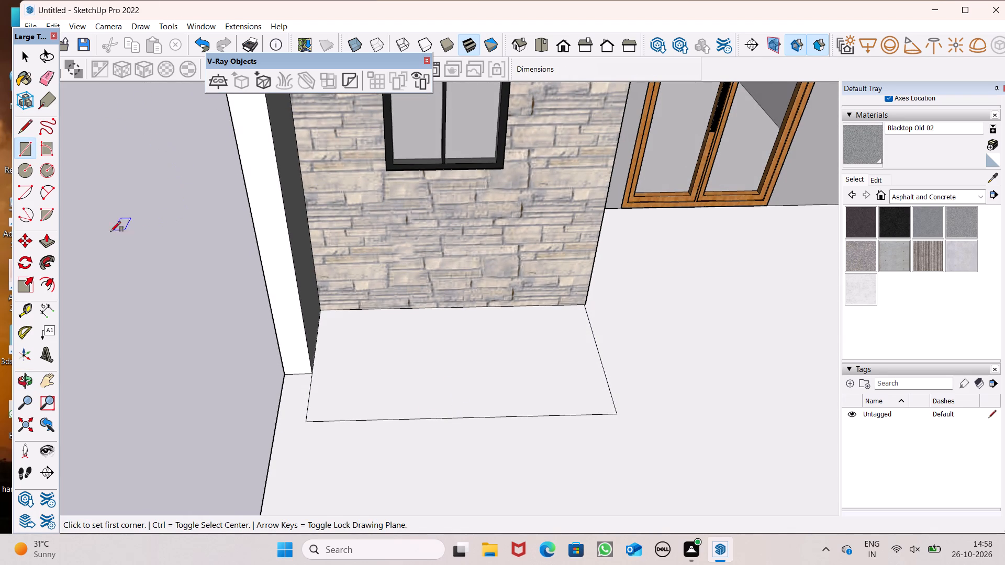
left_click(25, 154)
scroll(373, 363, "up", 1)
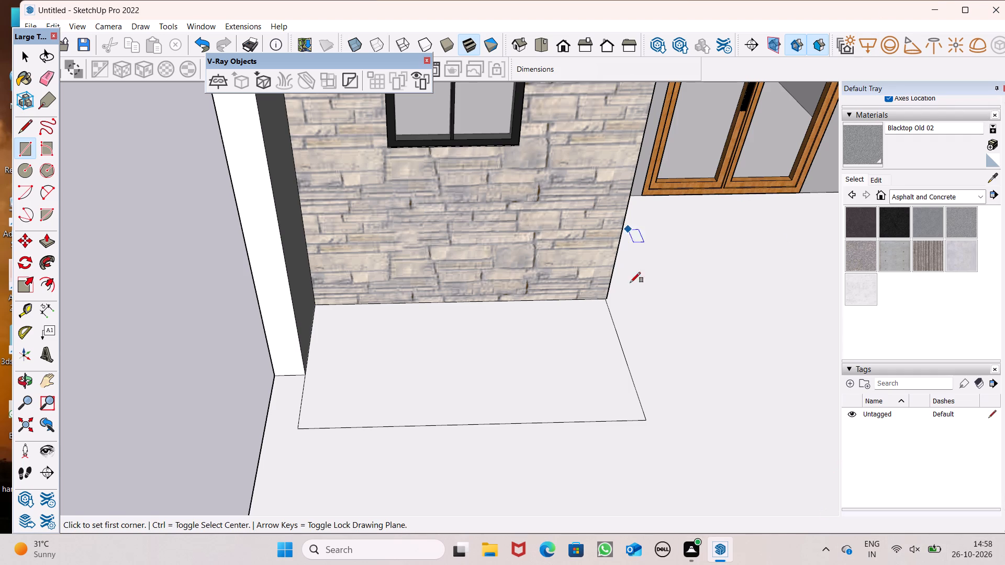
scroll(497, 306, "down", 4)
middle_click_drag(497, 389, 489, 463)
scroll(489, 462, "up", 1)
scroll(533, 443, "up", 1)
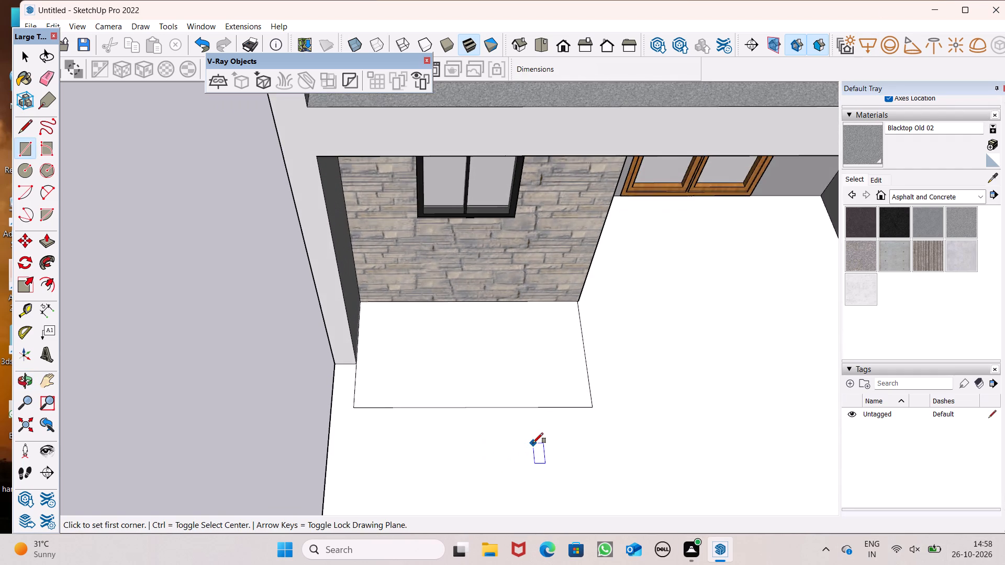
scroll(533, 443, "up", 1)
scroll(461, 413, "up", 2)
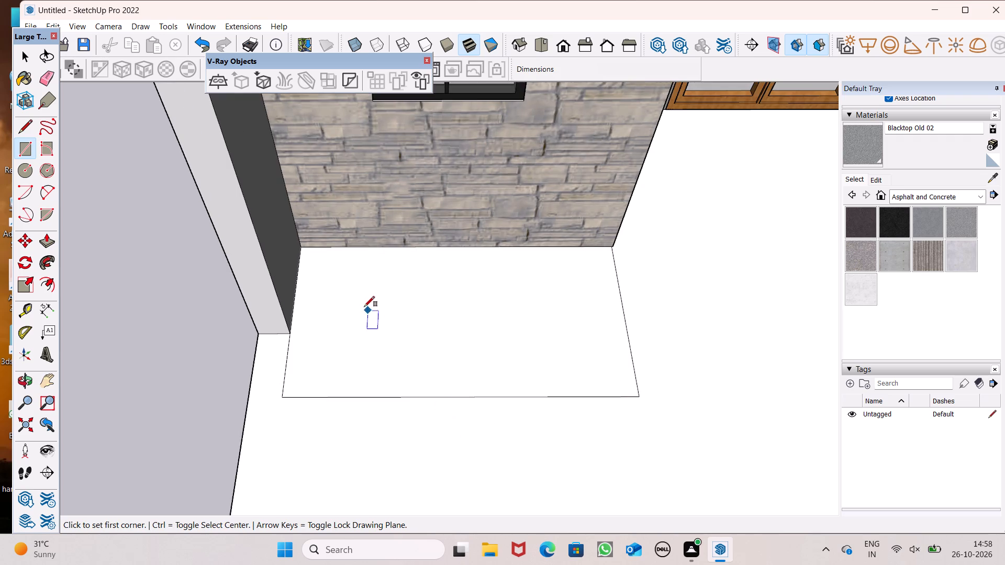
scroll(360, 301, "up", 4)
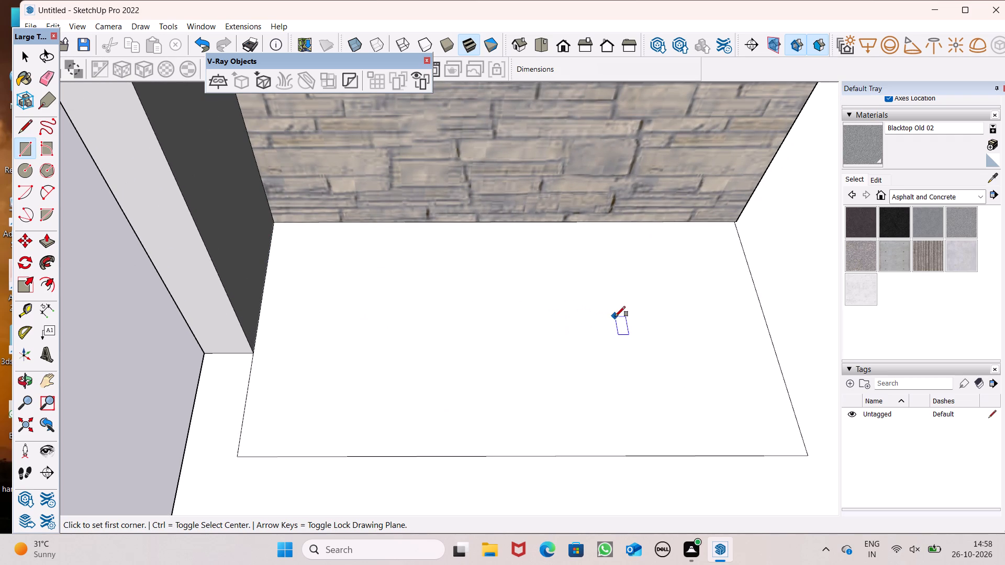
left_click(564, 240)
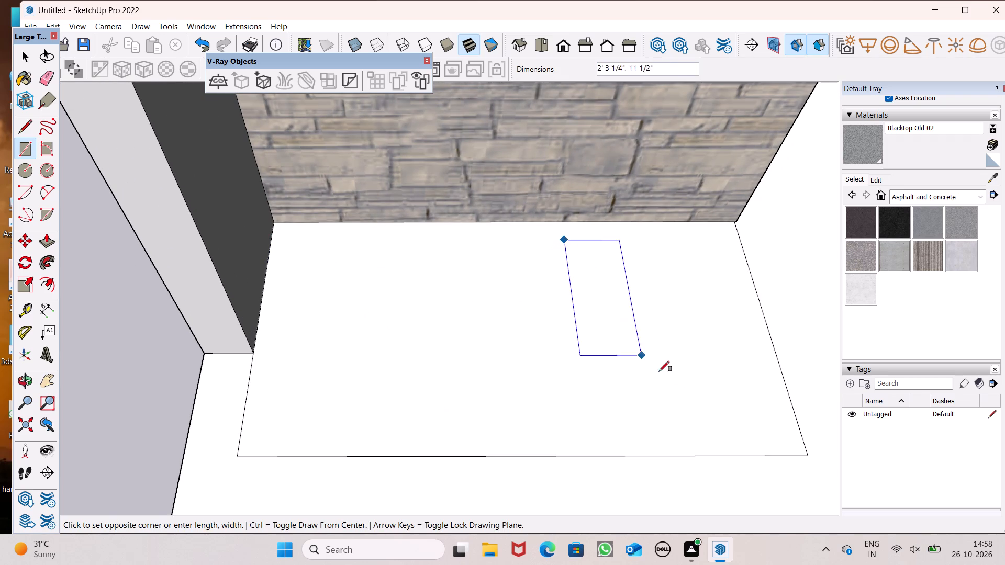
left_click(778, 433)
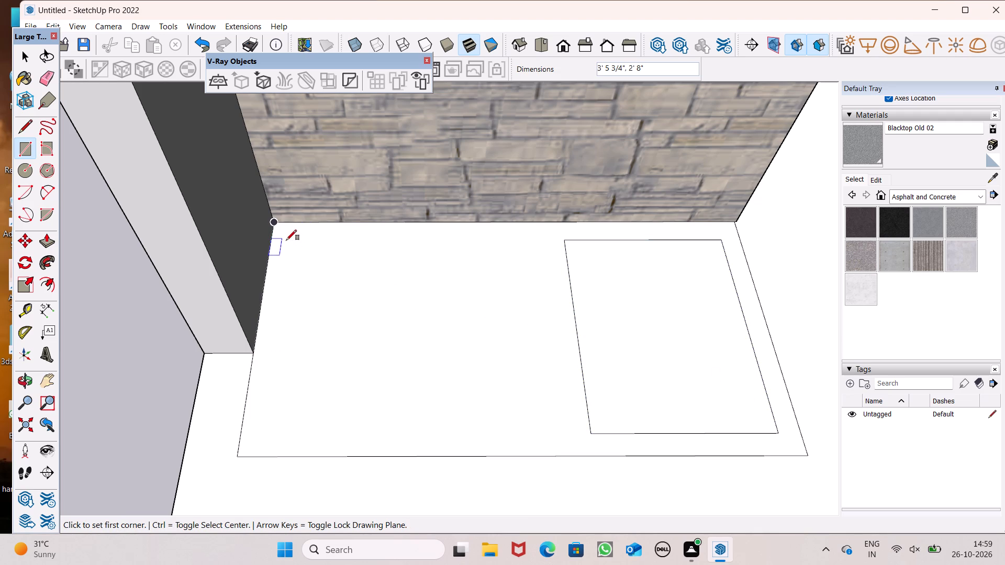
Draw a second inset rectangle about 3' 10 7/8" by 3' 6 1/4" in the left part, leaving a gap between the two.
scroll(301, 254, "up", 3)
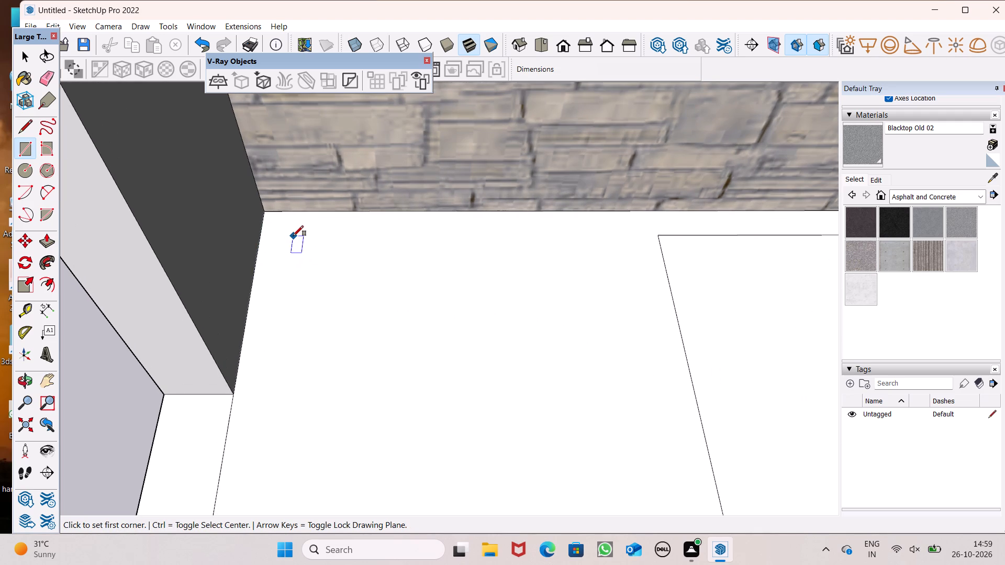
left_click(285, 236)
scroll(427, 337, "down", 4)
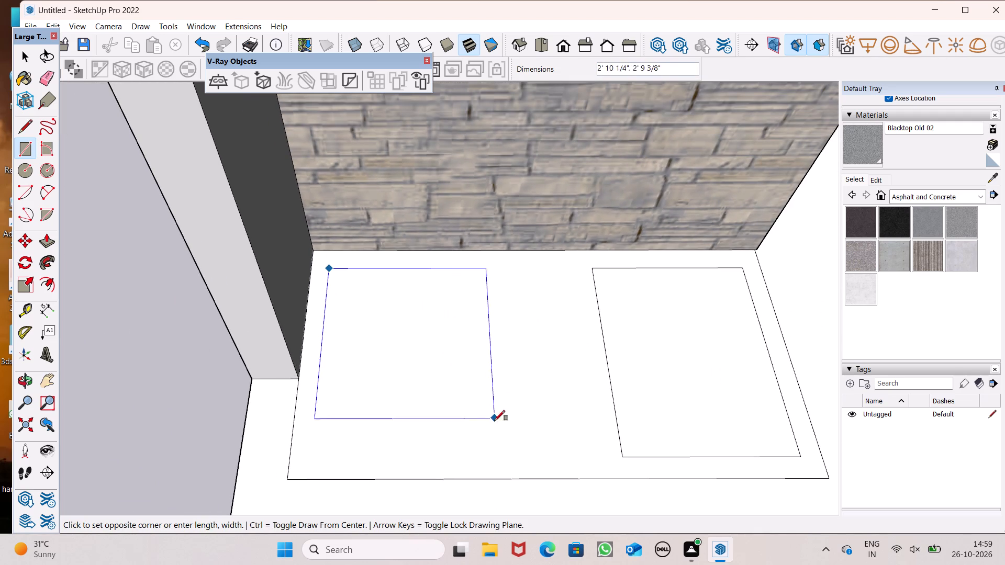
left_click(572, 460)
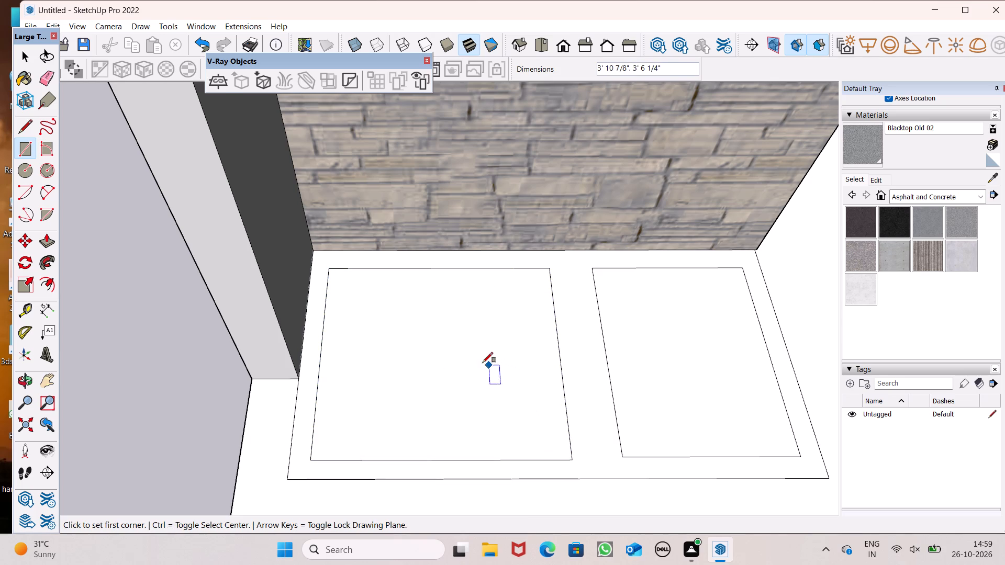
Push/Pull the left inset rectangle upward by about 1 9/16" to form a raised paver.
scroll(478, 363, "down", 1)
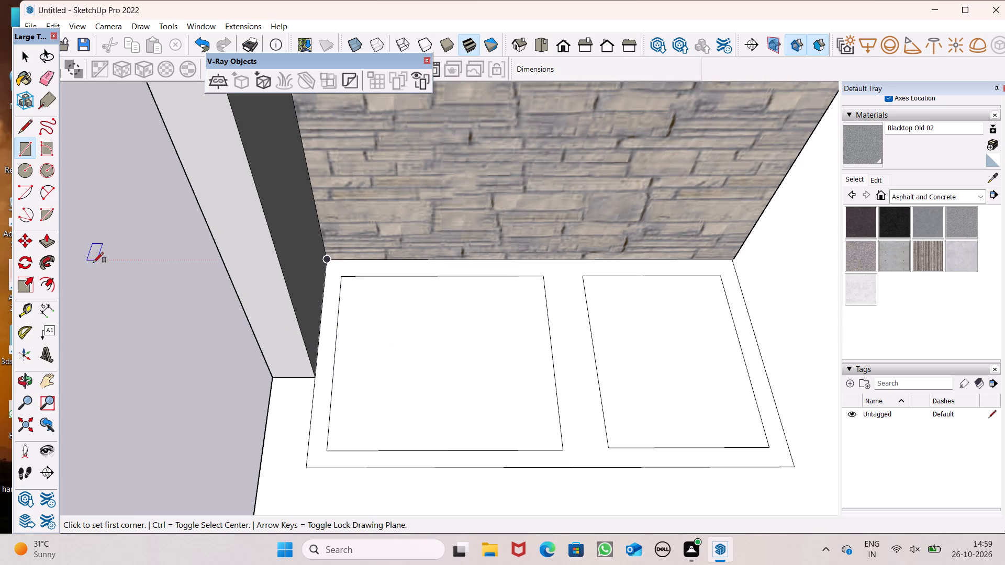
left_click(52, 239)
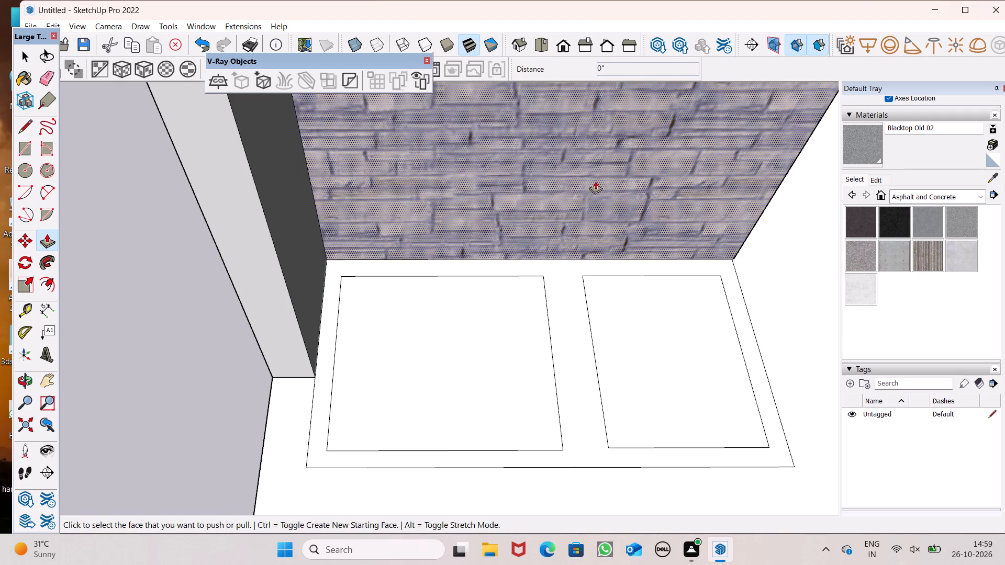
scroll(415, 396, "down", 2)
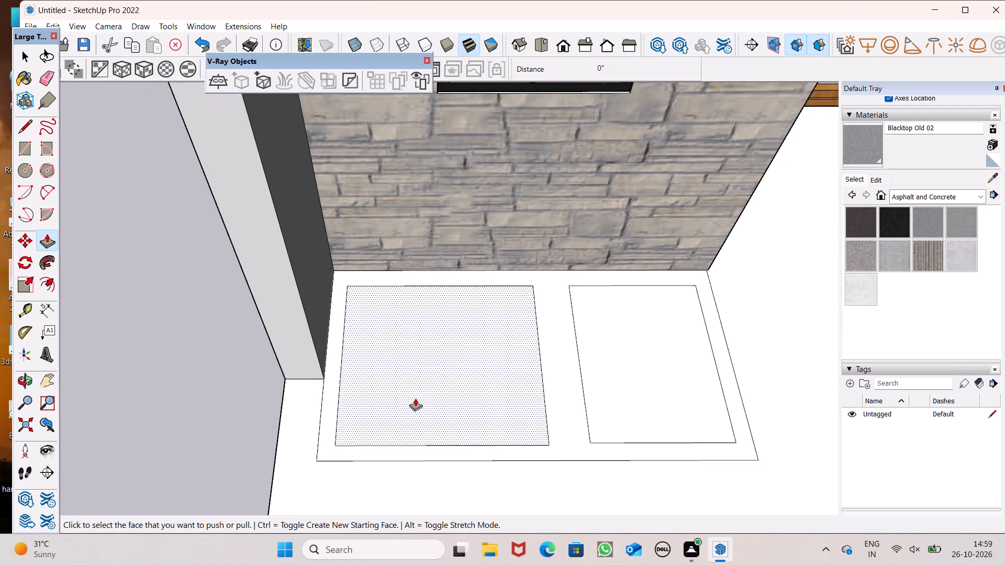
middle_click_drag(443, 466, 434, 360)
scroll(434, 360, "up", 8)
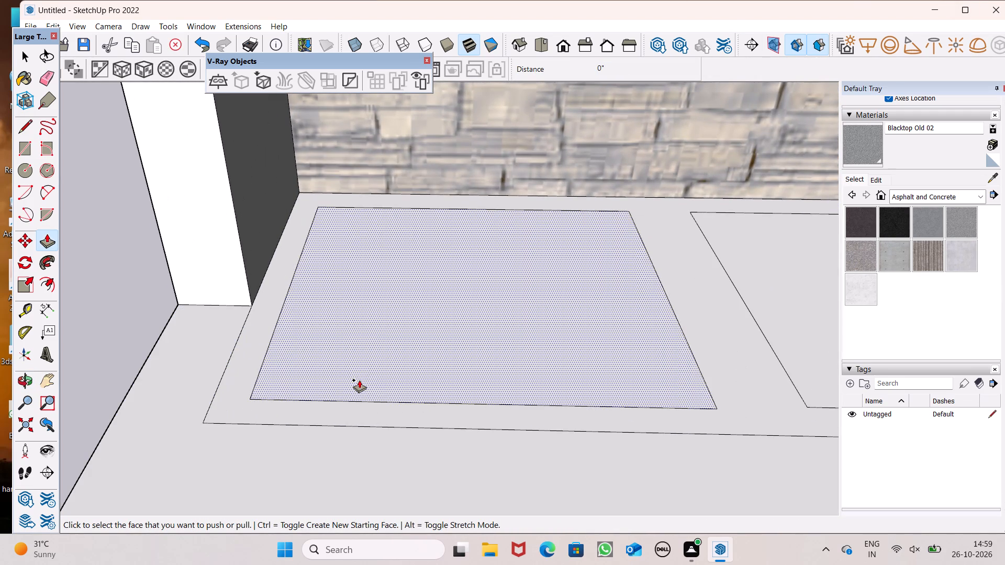
left_click_drag(358, 380, 352, 369)
scroll(325, 335, "down", 6)
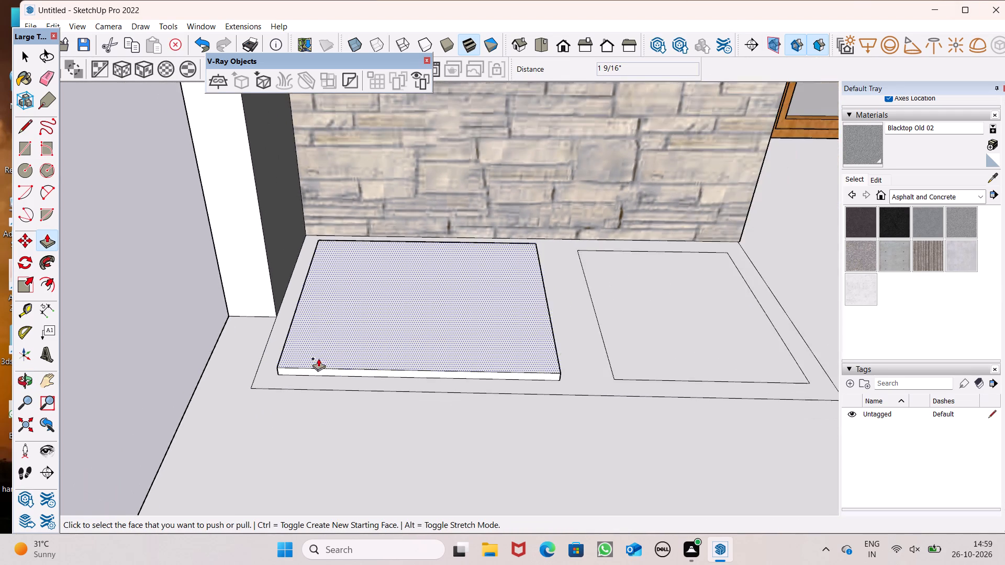
Push/Pull the right inset rectangle upward by 1 9/16", matching the height of the left paver.
middle_click_drag(477, 444, 390, 416)
scroll(394, 402, "up", 3)
scroll(605, 366, "up", 4)
left_click_drag(574, 380, 541, 351)
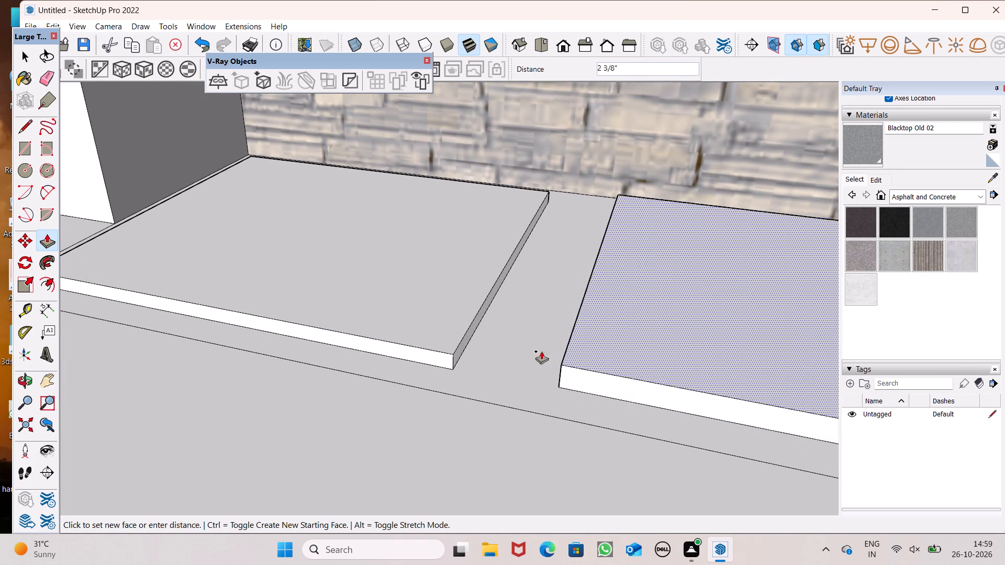
left_click_drag(541, 351, 456, 358)
scroll(414, 284, "down", 4)
key("space")
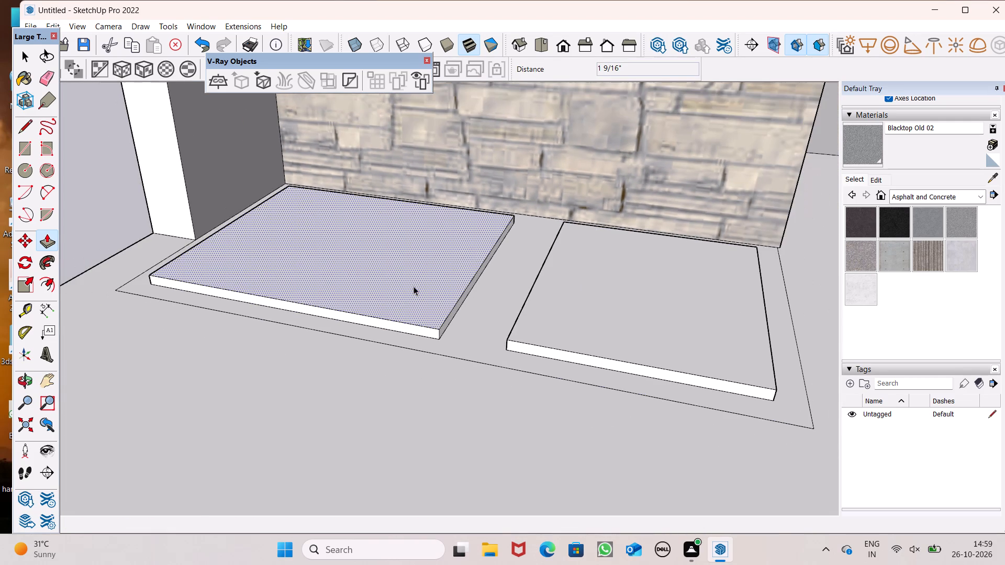
Paint the border face around the two raised pavers with the Groundcover Rock Crushed 2 in material from Landscaping, Fencing and Vegetation.
scroll(414, 286, "down", 2)
middle_click_drag(603, 393, 686, 435)
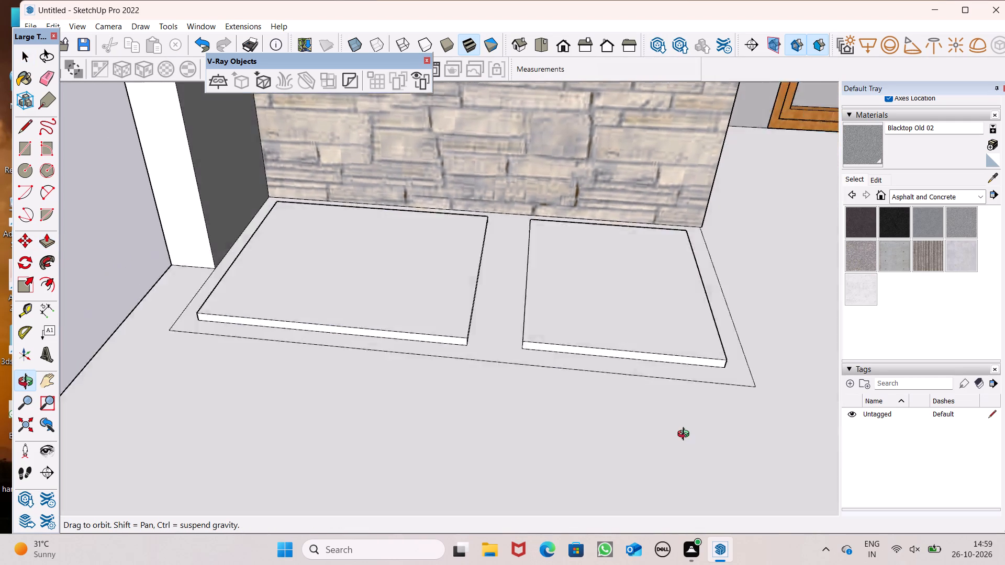
middle_click_drag(686, 435, 710, 455)
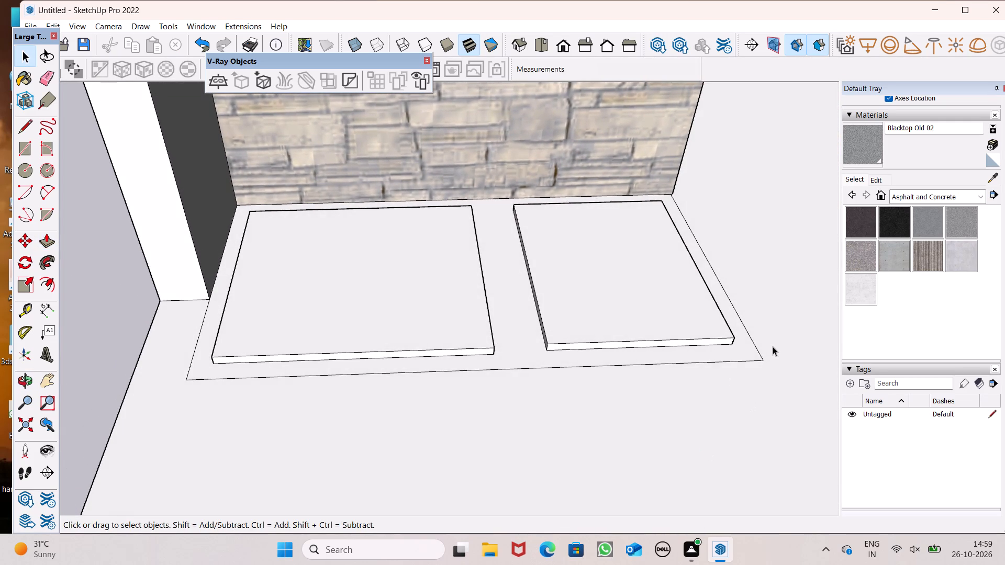
left_click(954, 194)
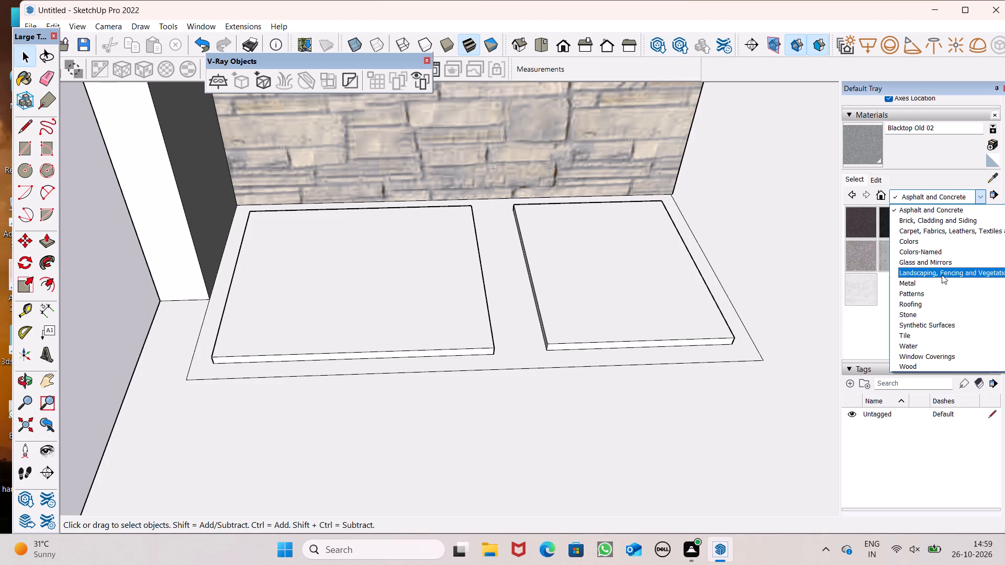
left_click(942, 275)
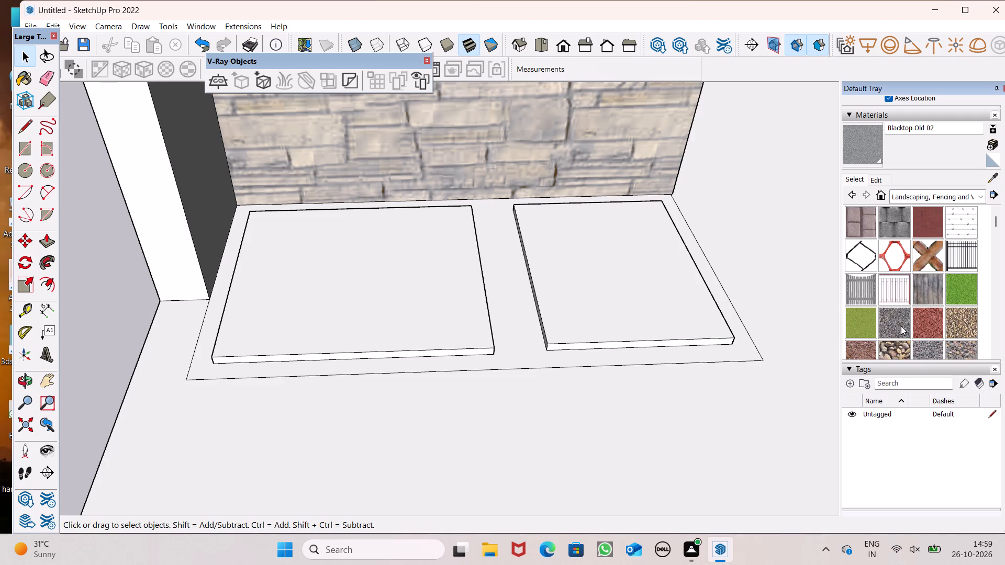
left_click(919, 349)
scroll(638, 354, "up", 5)
left_click(478, 359)
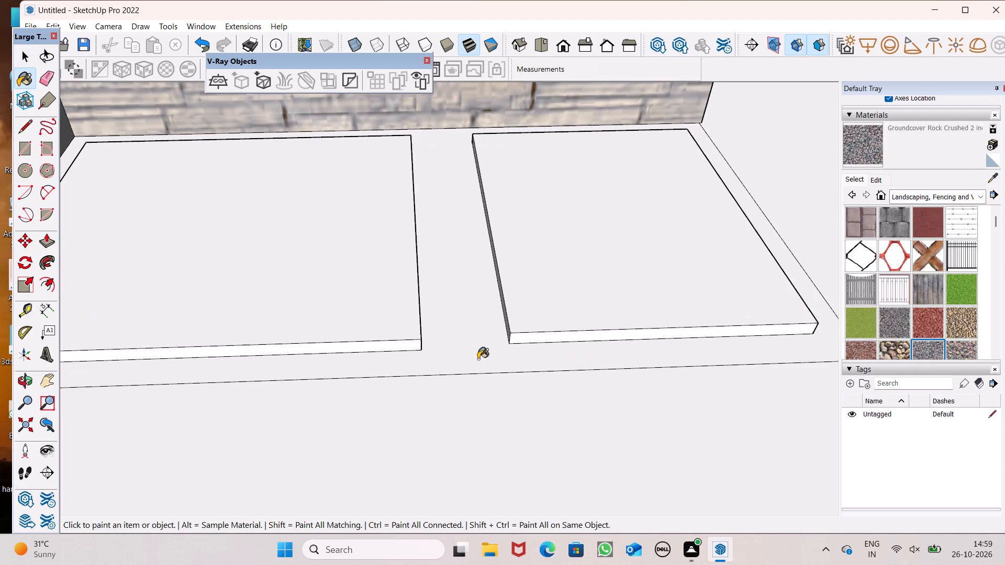
scroll(795, 242, "down", 6)
middle_click_drag(718, 286, 667, 242)
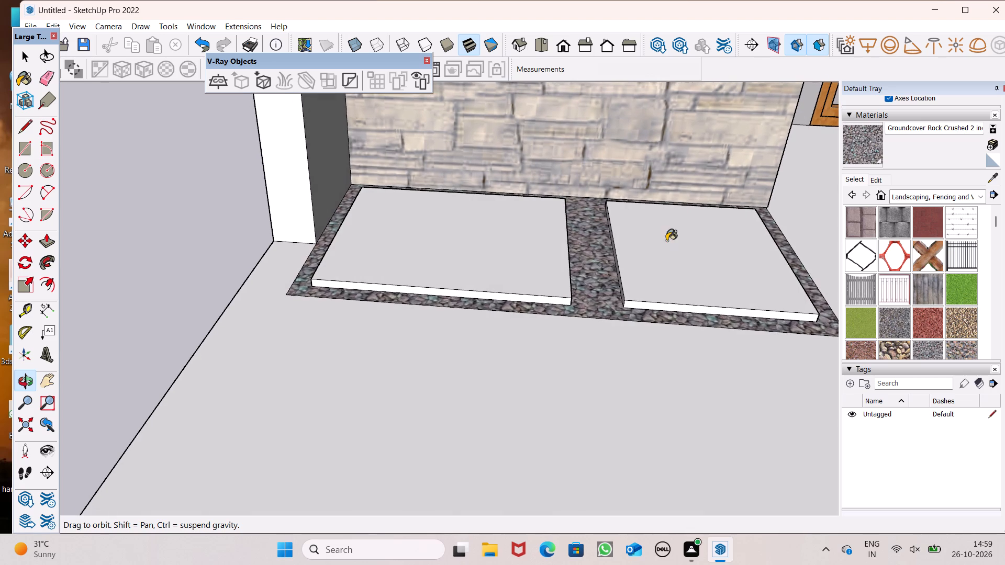
Draw a line about 7' 11 15/16" long across the stone wall above the pavers, edge to edge, dividing off its lower strip.
scroll(678, 255, "up", 1)
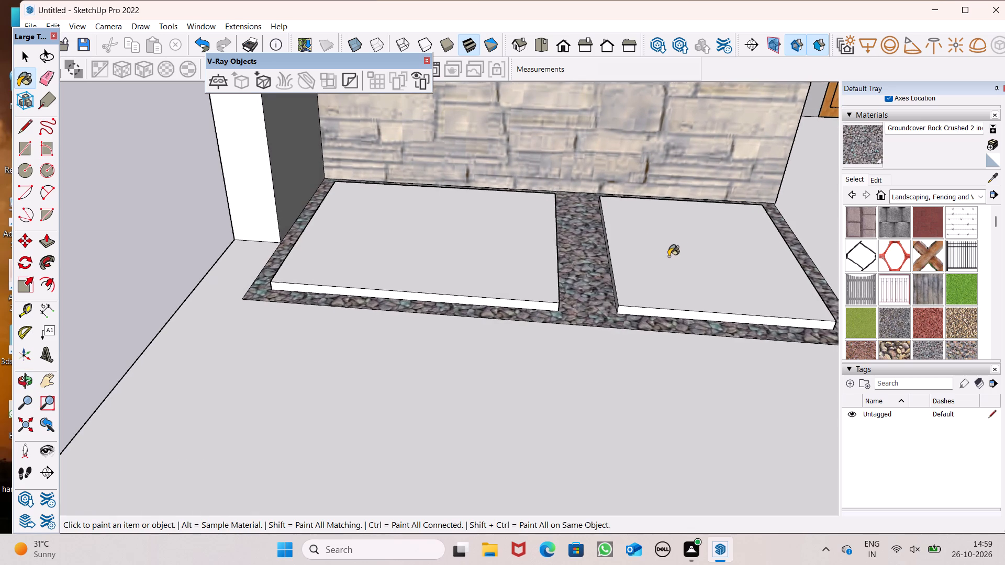
scroll(610, 272, "down", 3)
left_click(31, 124)
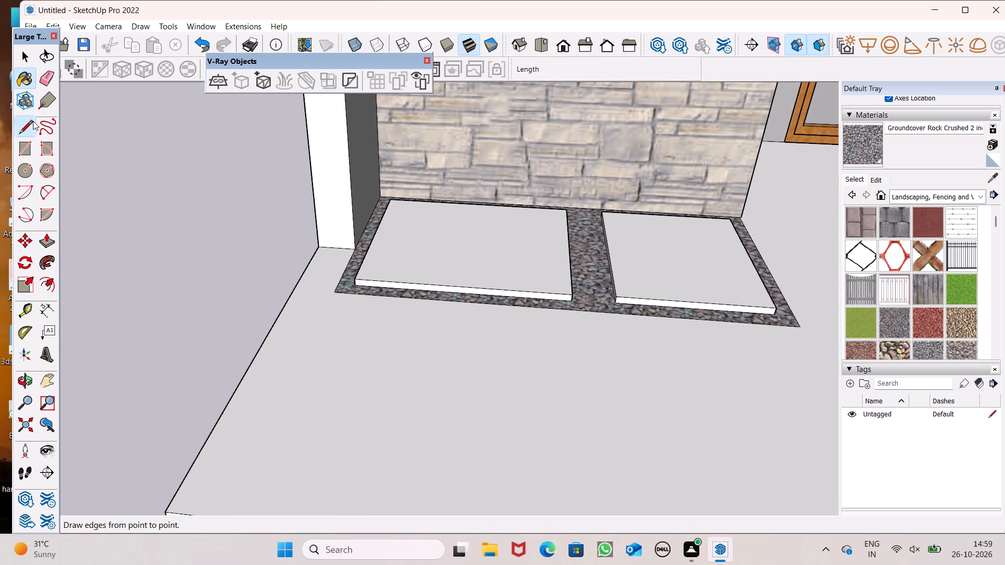
scroll(740, 128, "up", 2)
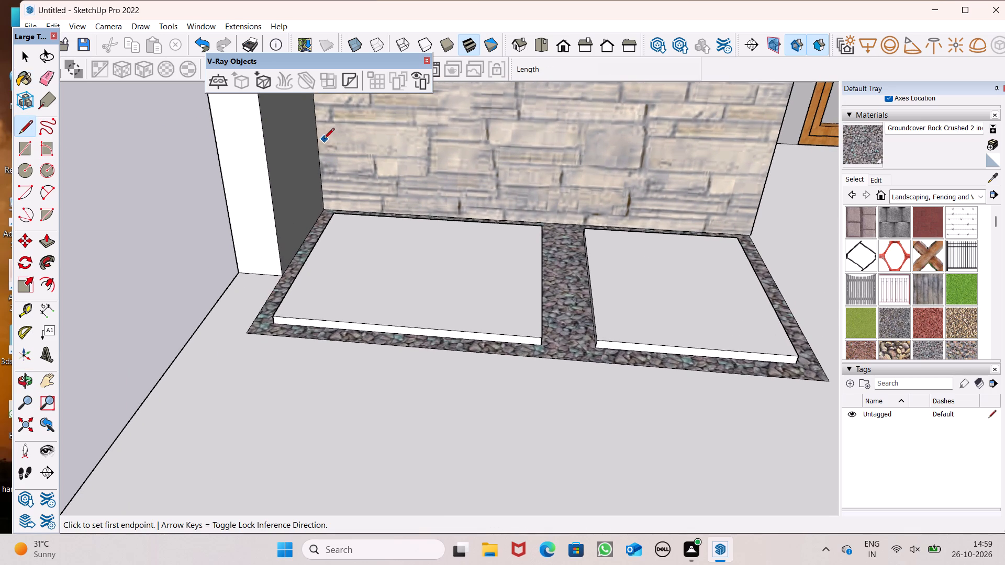
left_click(321, 133)
key("space")
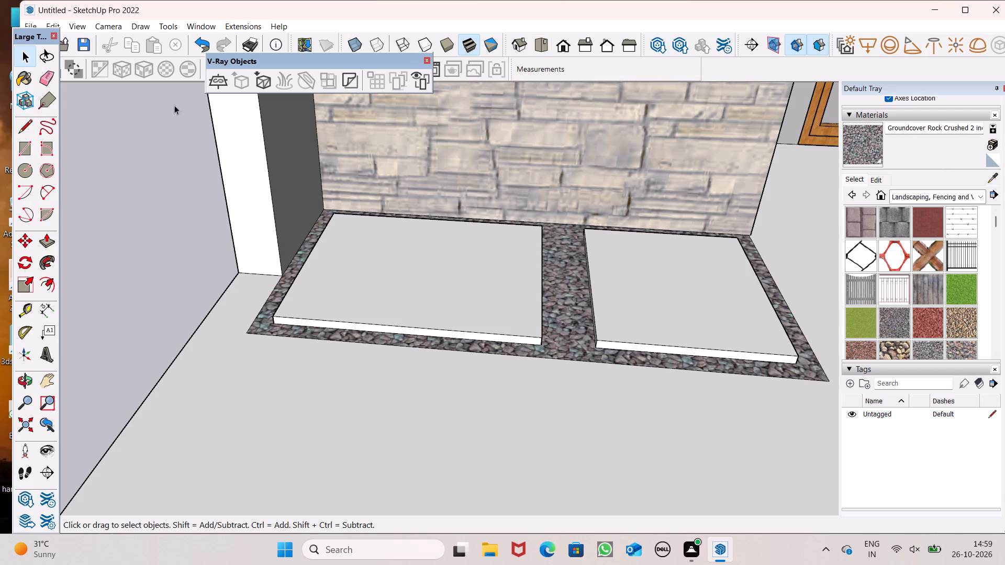
left_click(18, 124)
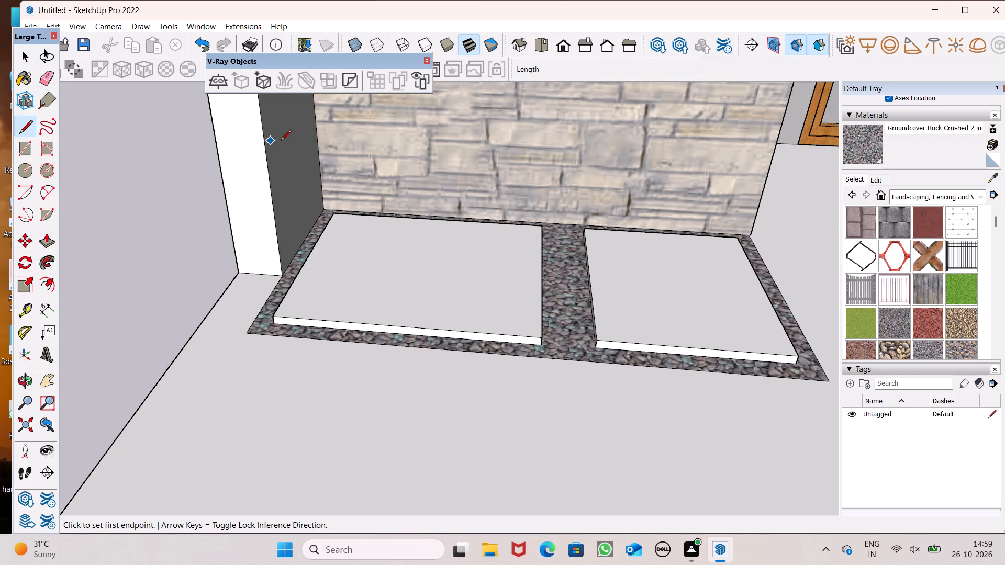
left_click(316, 136)
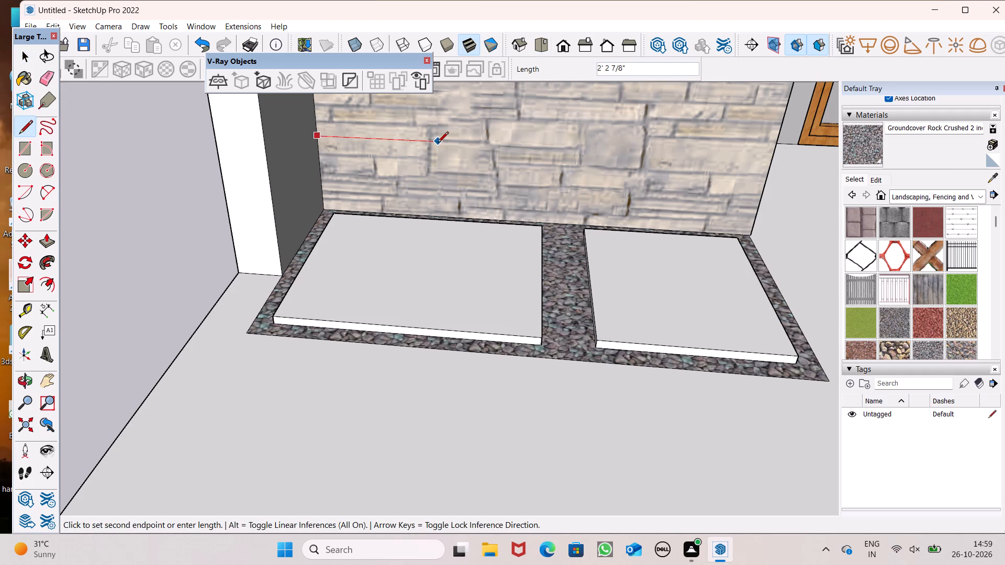
scroll(464, 149, "down", 1)
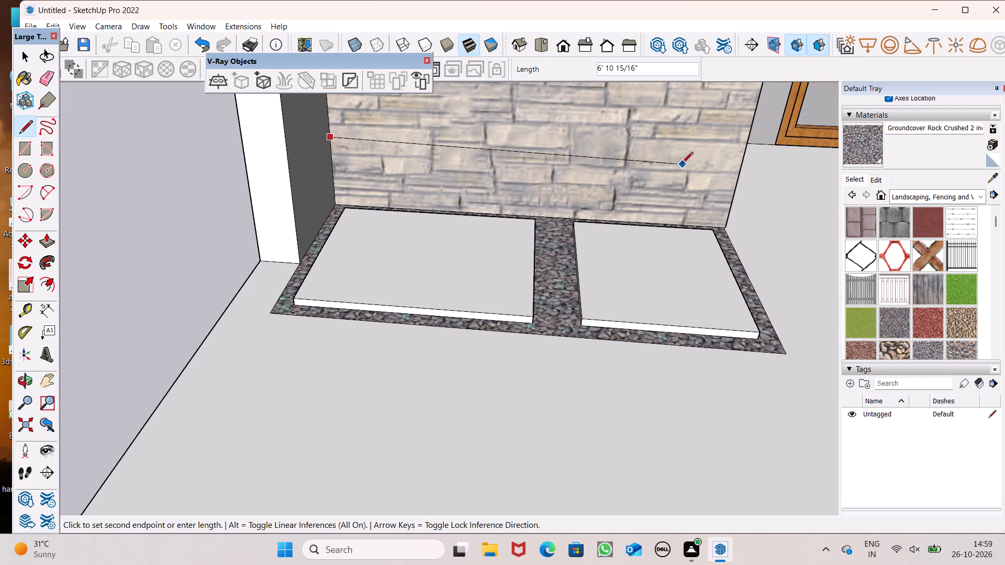
left_click(743, 156)
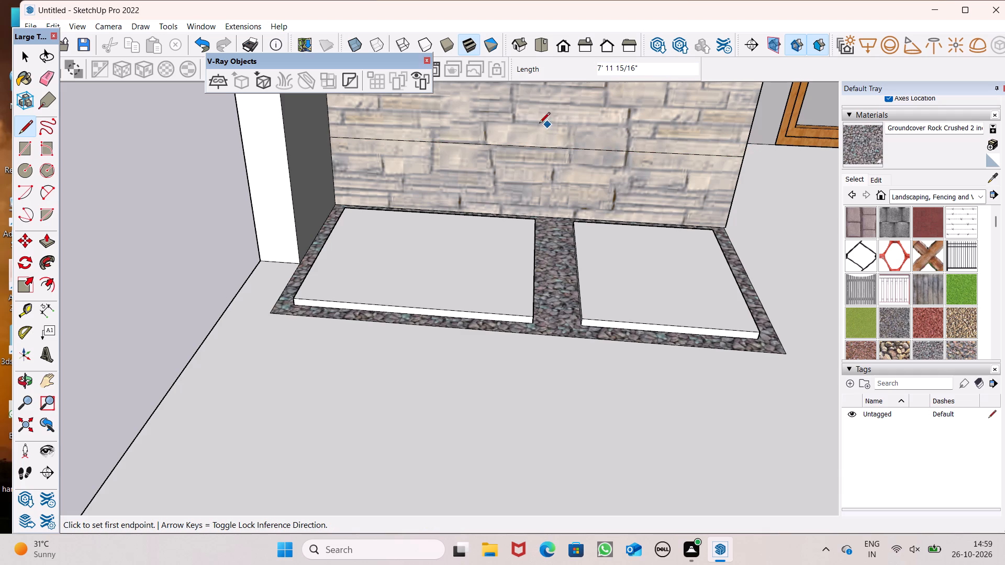
Paint the lower strip of the stone wall with Color M03 from the Colors collection.
left_click(935, 195)
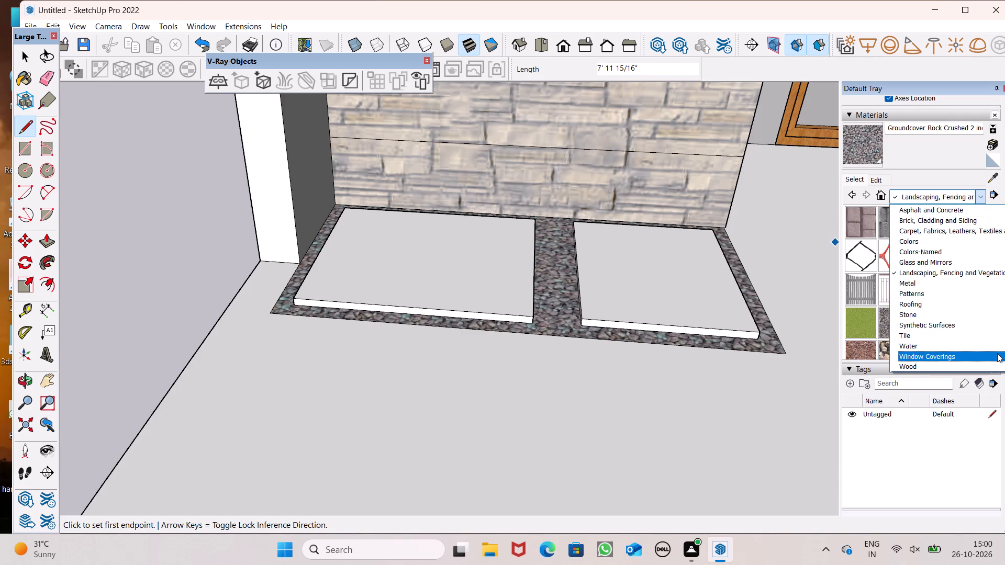
left_click(911, 244)
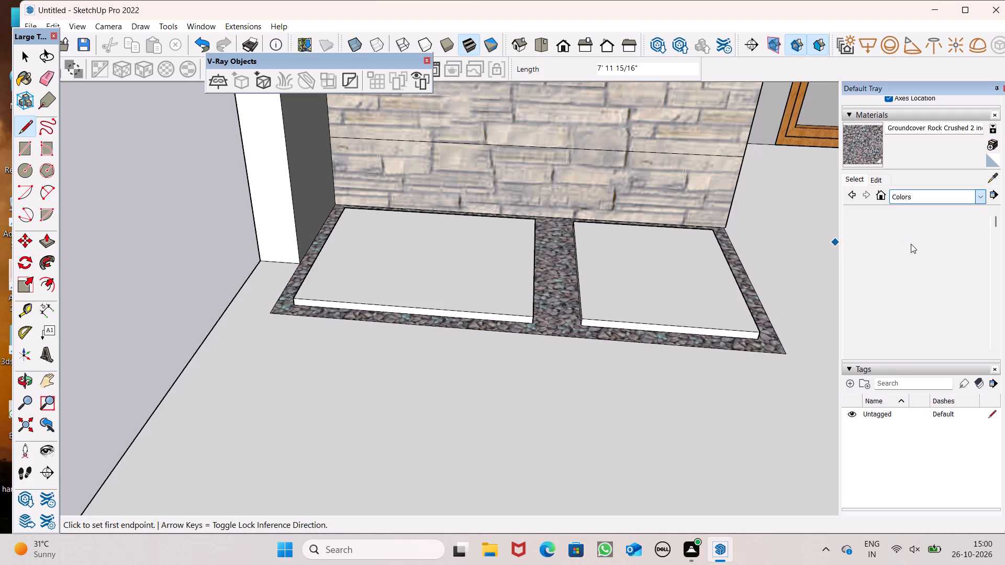
scroll(902, 304, "down", 9)
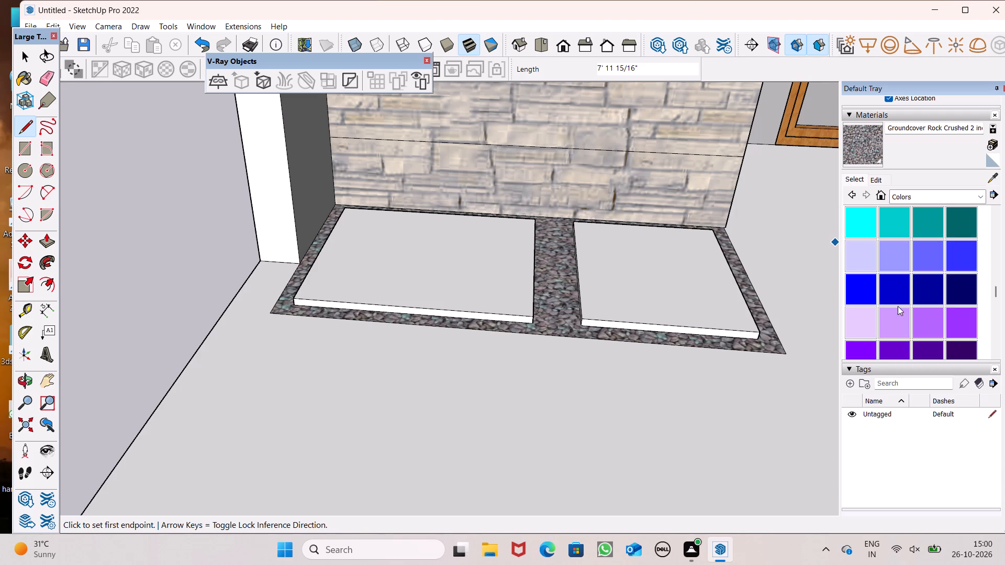
scroll(898, 306, "down", 2)
left_click(951, 332)
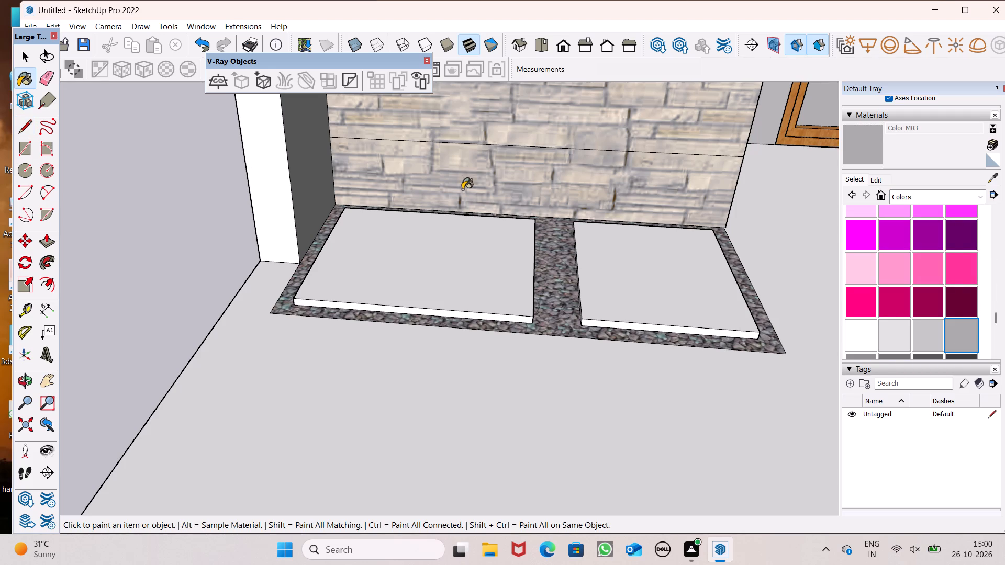
left_click(462, 189)
Examine the painted wall base, the pavers and the front slab from several angles.
scroll(462, 189, "down", 2)
middle_click_drag(474, 235, 469, 163)
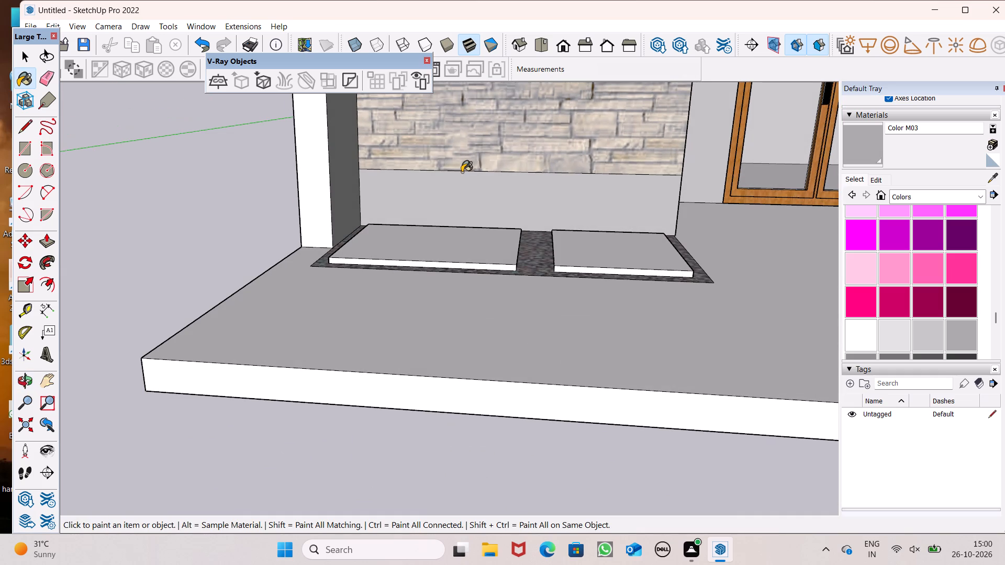
scroll(430, 193, "down", 4)
middle_click_drag(500, 256, 329, 259)
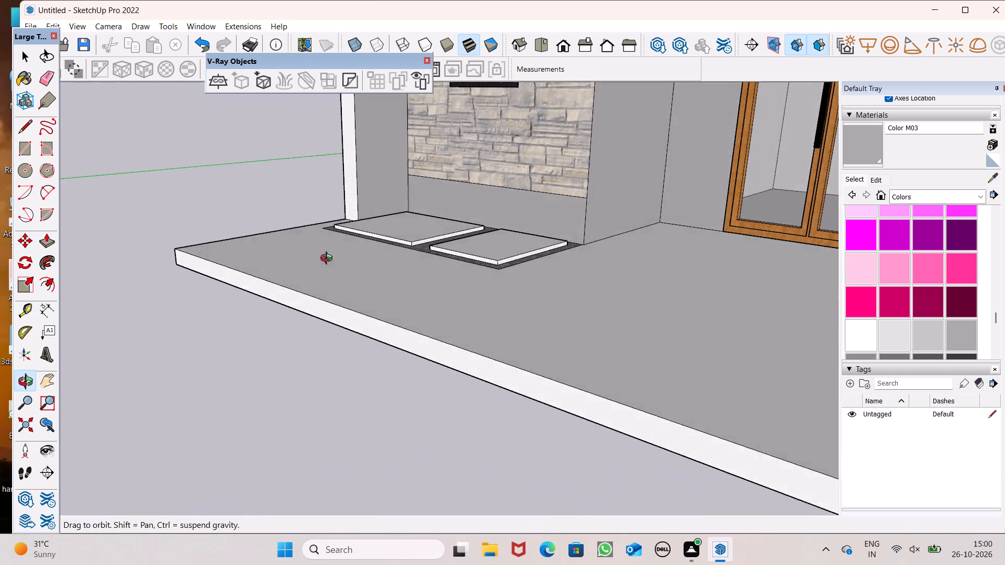
middle_click_drag(329, 259, 527, 332)
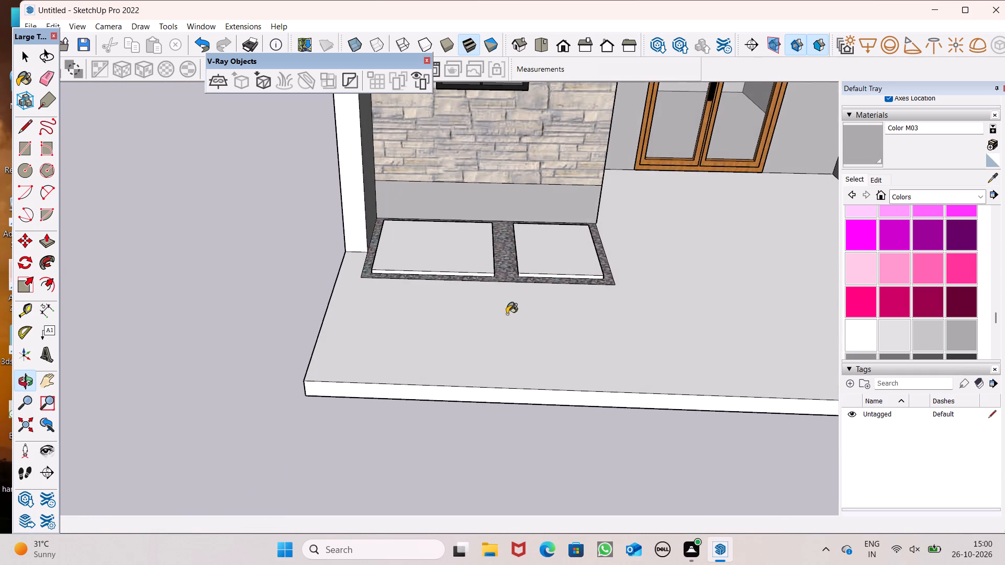
scroll(440, 271, "down", 3)
middle_click_drag(464, 314, 450, 347)
scroll(450, 347, "up", 1)
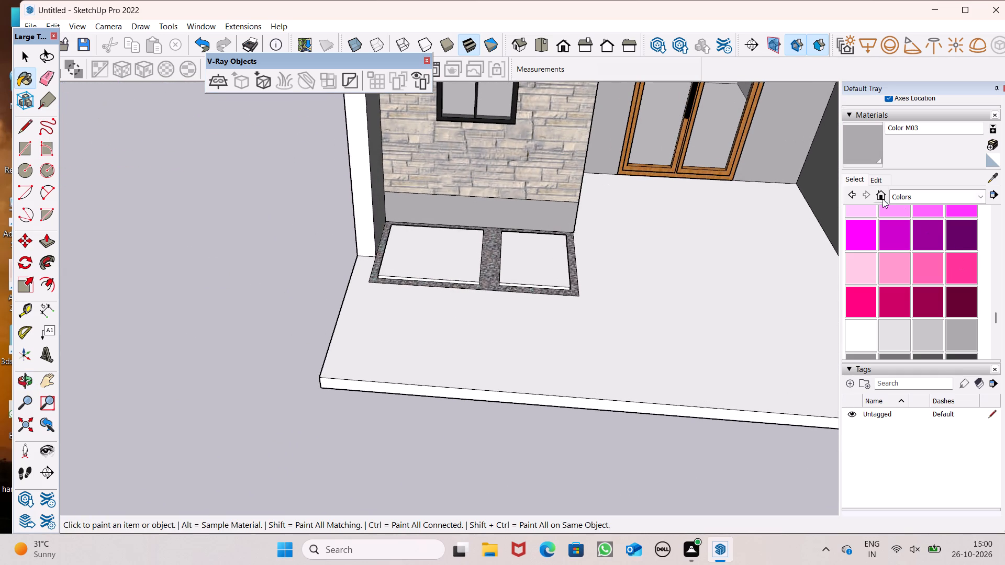
Browse the Landscaping, Fencing and Vegetation material collection for a suitable finish.
left_click(915, 193)
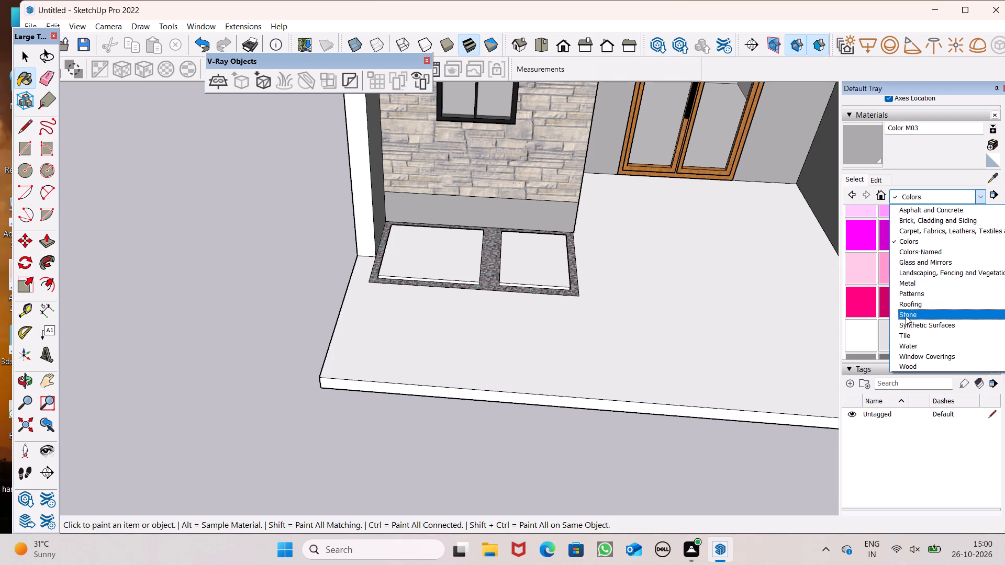
left_click(910, 276)
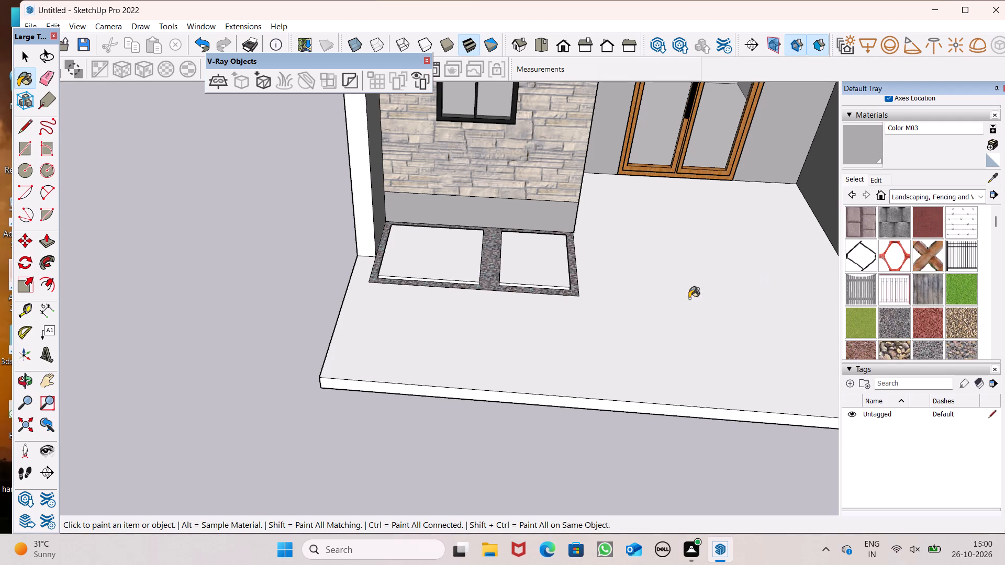
scroll(946, 296, "down", 2)
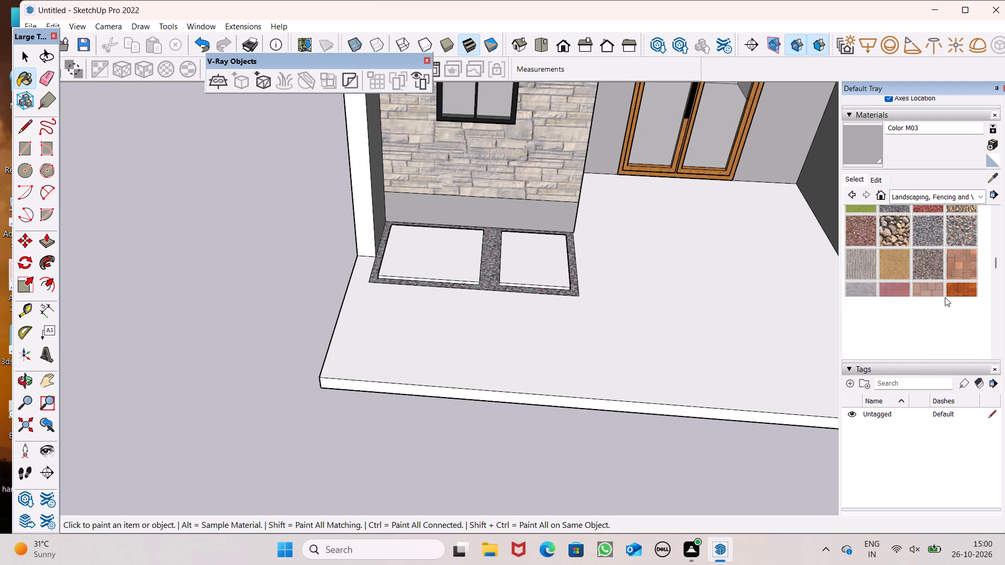
scroll(944, 297, "down", 3)
scroll(943, 297, "up", 1)
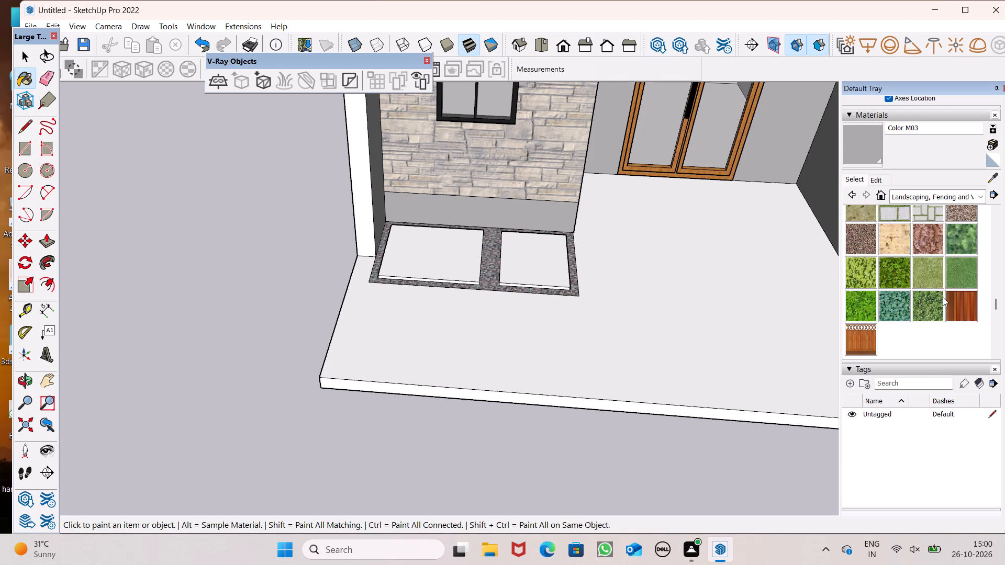
scroll(943, 297, "up", 5)
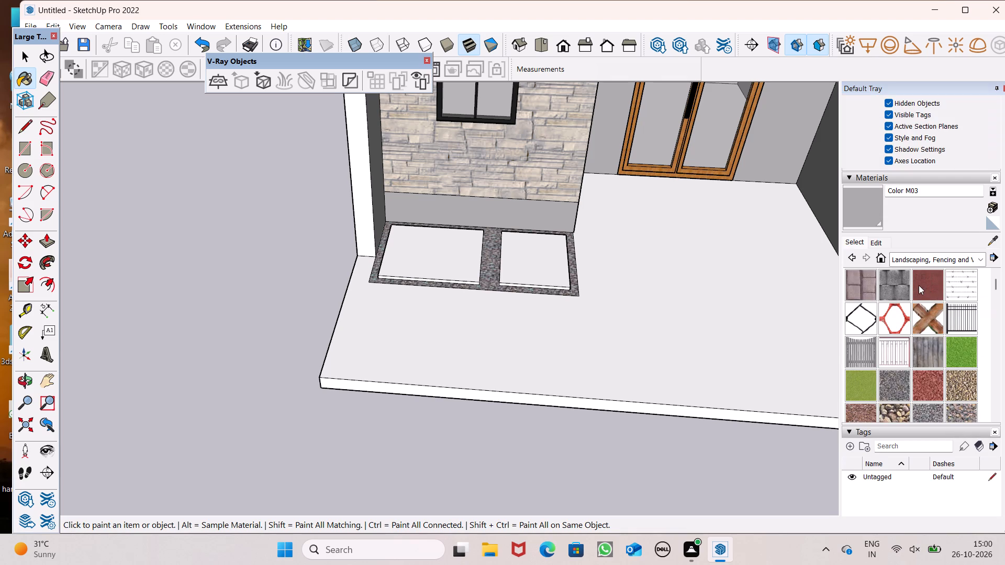
scroll(910, 261, "up", 2)
left_click(910, 261)
left_click(926, 385)
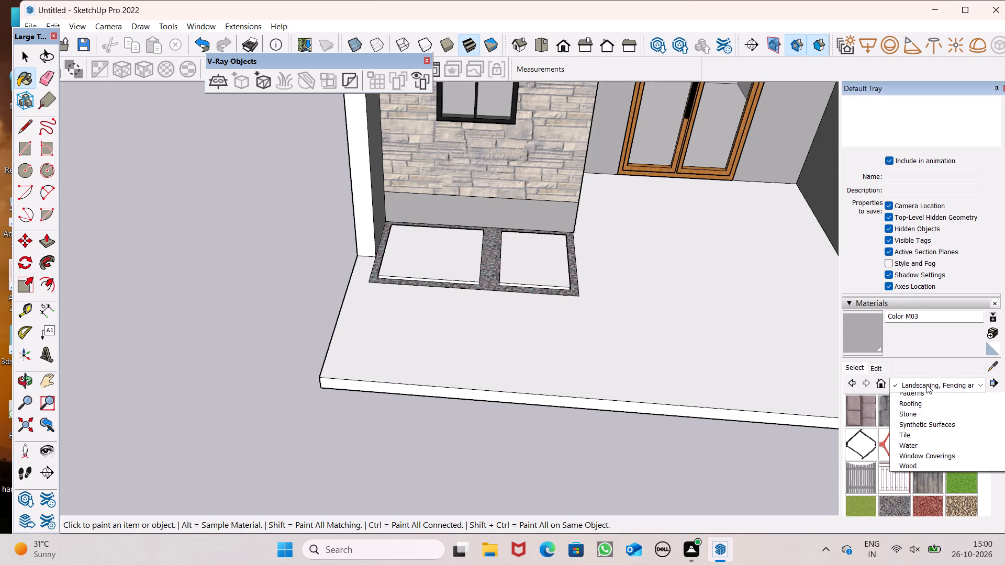
scroll(868, 251, "down", 3)
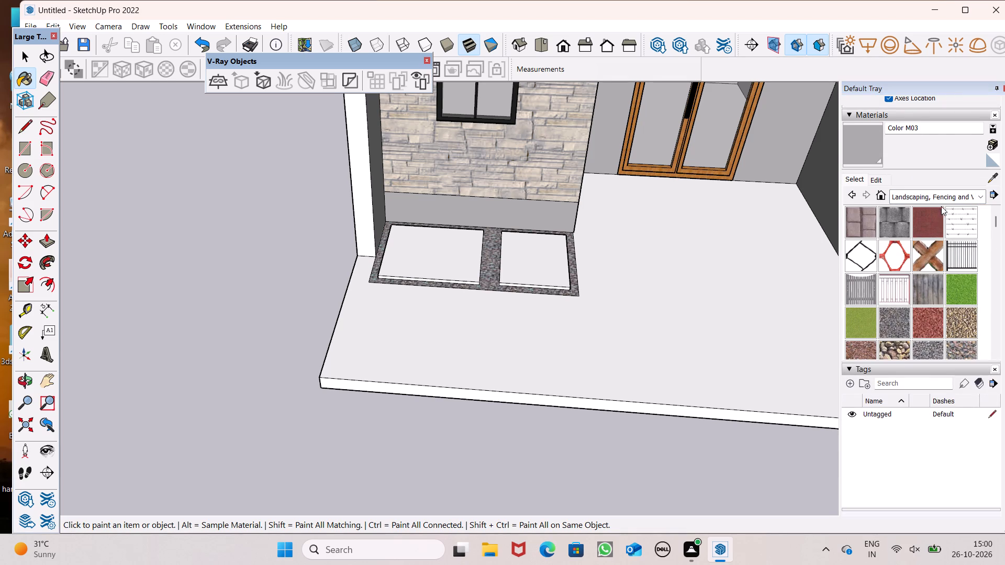
Browse the Brick, Cladding and Siding and the Tile material collections for a front slab finish.
left_click(946, 199)
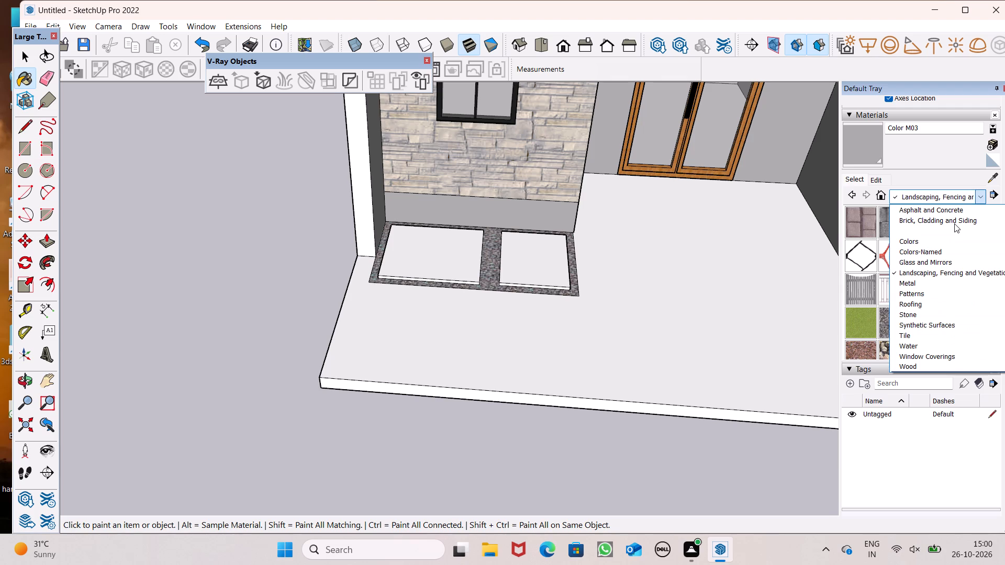
left_click(954, 223)
scroll(911, 302, "down", 3)
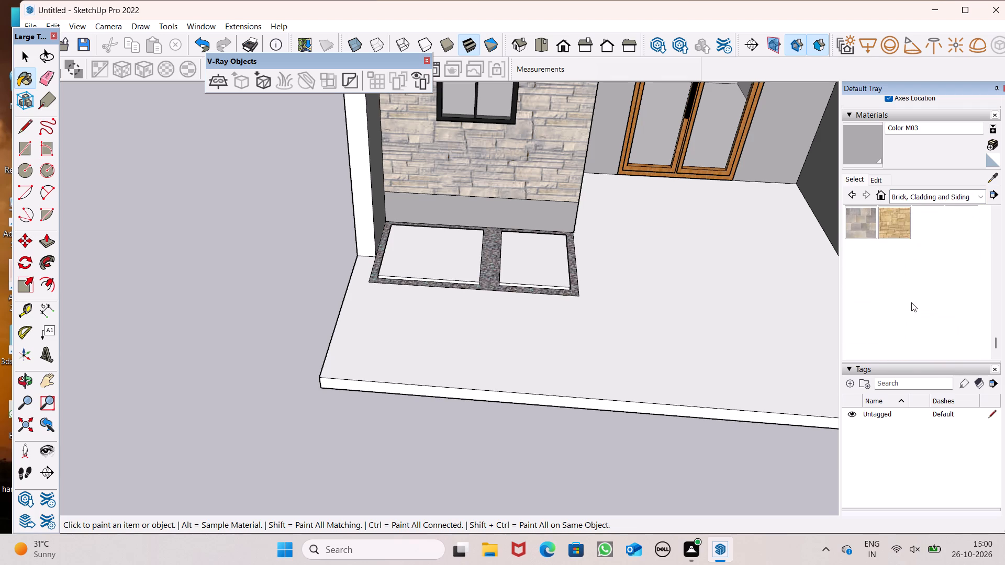
scroll(915, 278, "up", 5)
left_click(946, 319)
scroll(926, 265, "down", 1)
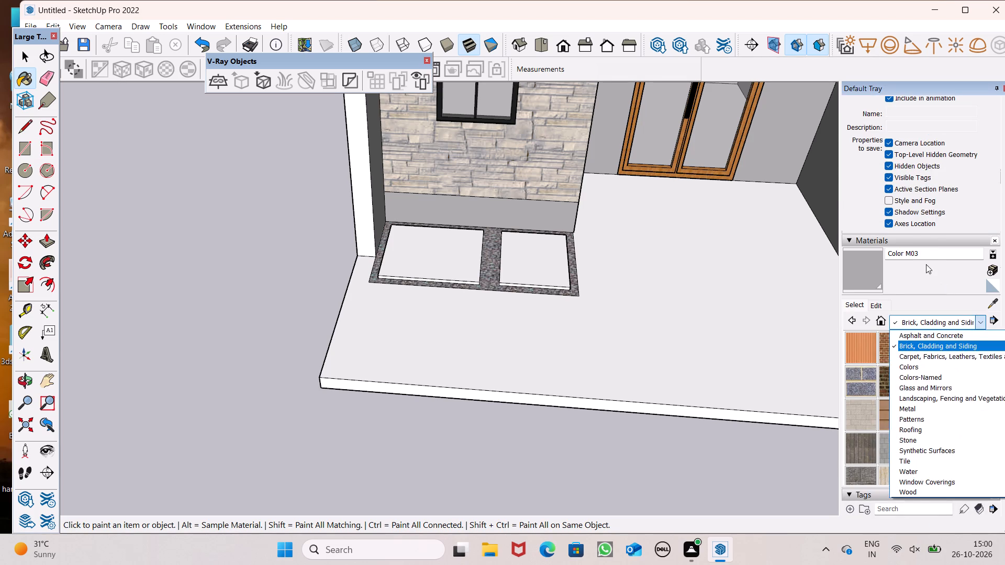
scroll(927, 286, "up", 3)
left_click(933, 448)
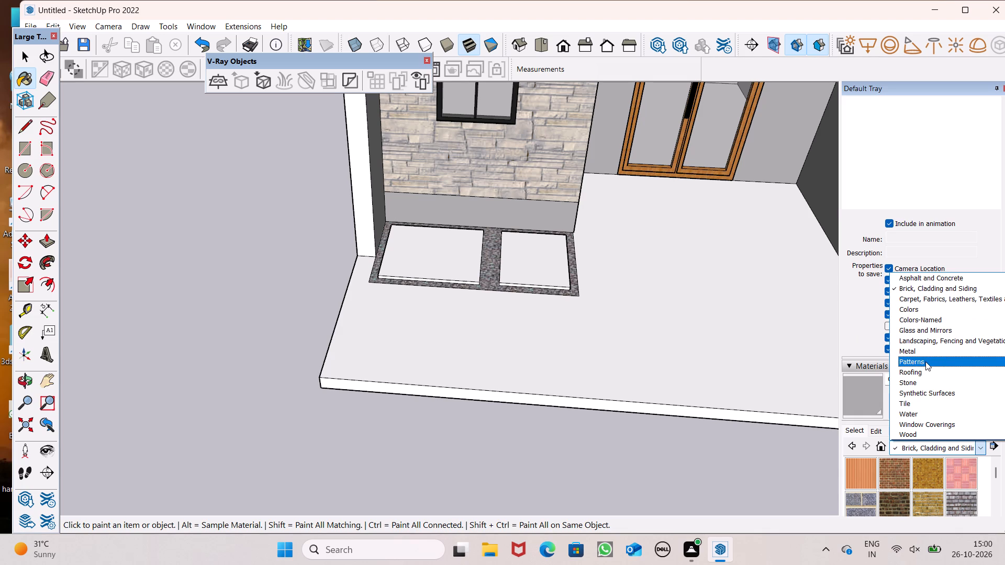
left_click(911, 405)
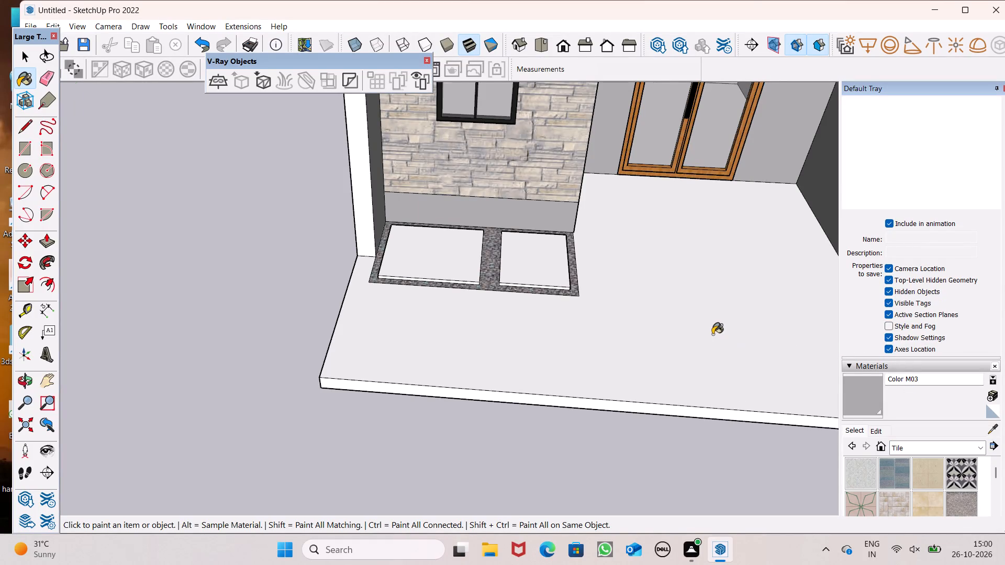
scroll(710, 336, "down", 2)
key("space")
left_click(474, 443)
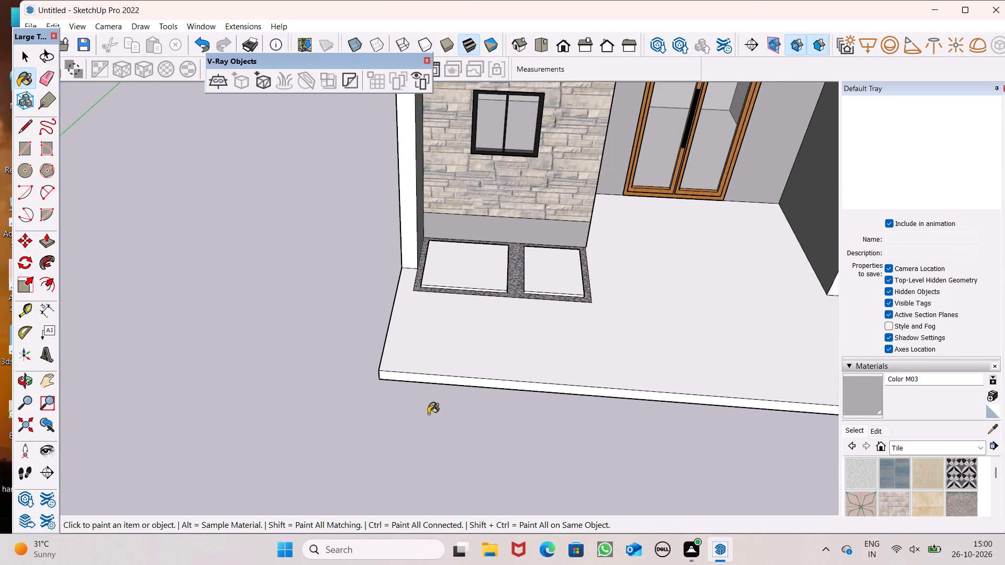
key("space")
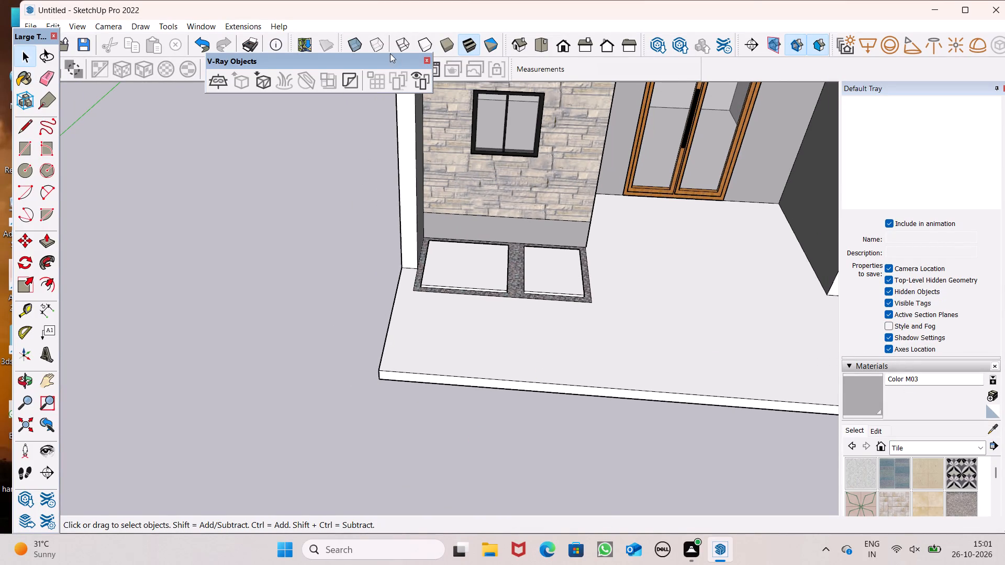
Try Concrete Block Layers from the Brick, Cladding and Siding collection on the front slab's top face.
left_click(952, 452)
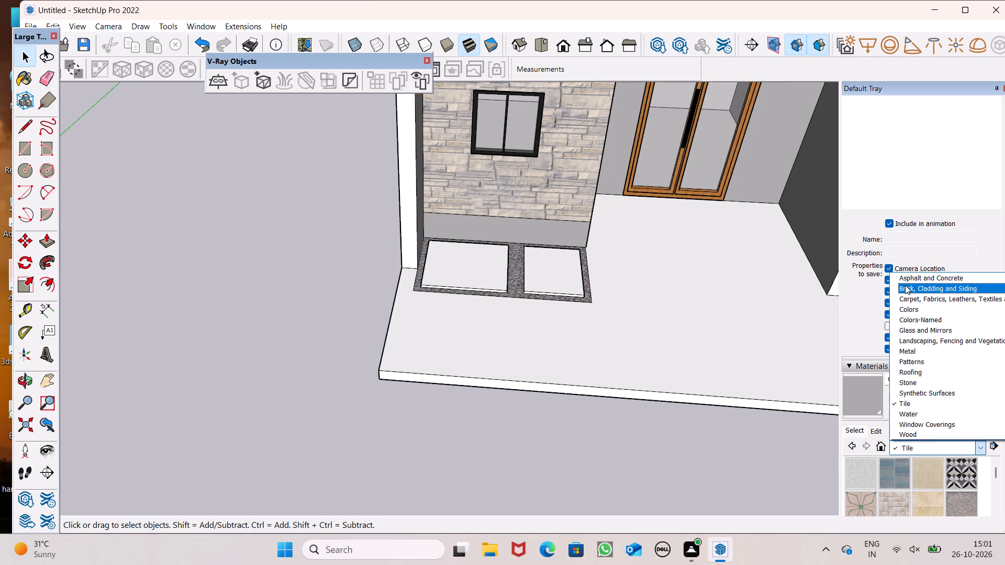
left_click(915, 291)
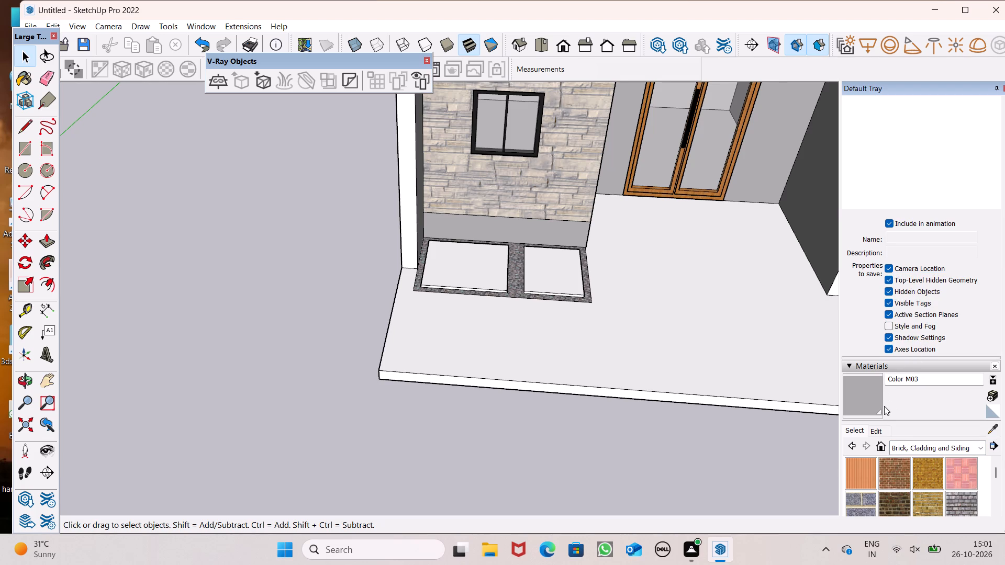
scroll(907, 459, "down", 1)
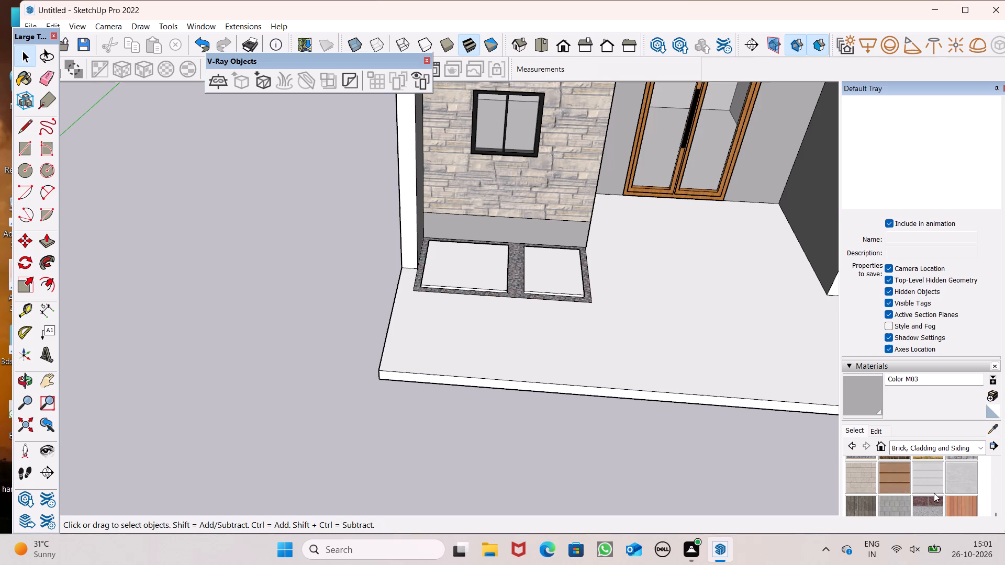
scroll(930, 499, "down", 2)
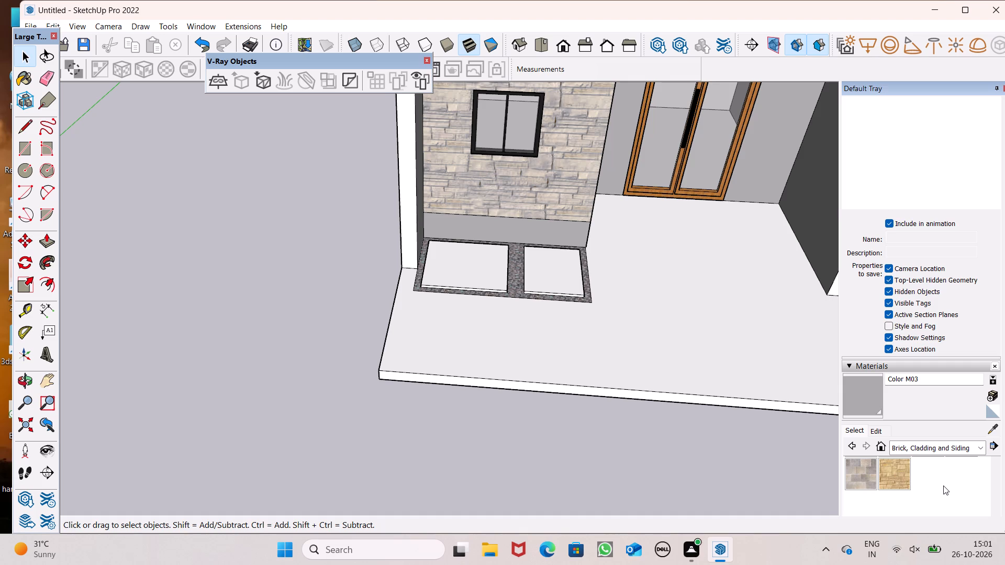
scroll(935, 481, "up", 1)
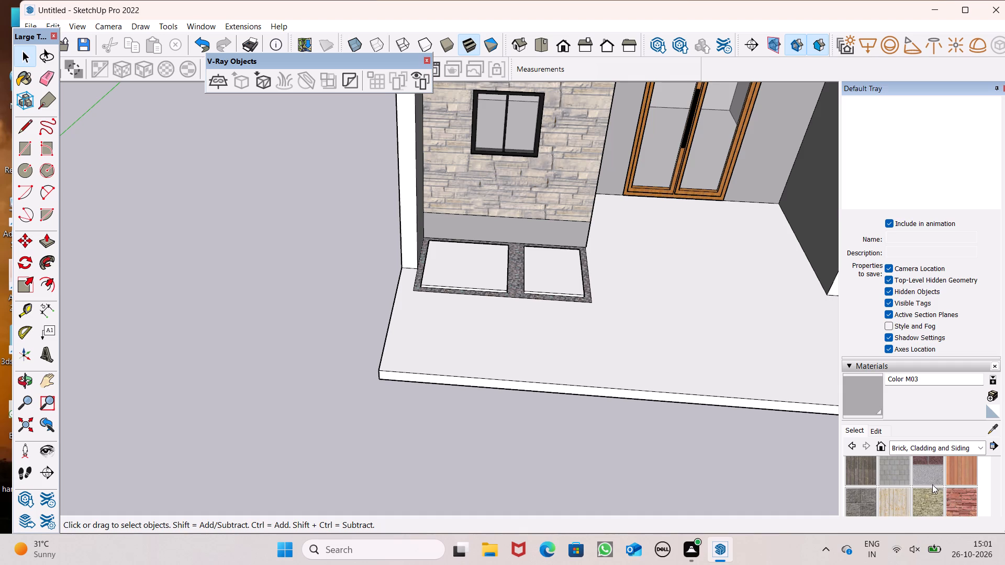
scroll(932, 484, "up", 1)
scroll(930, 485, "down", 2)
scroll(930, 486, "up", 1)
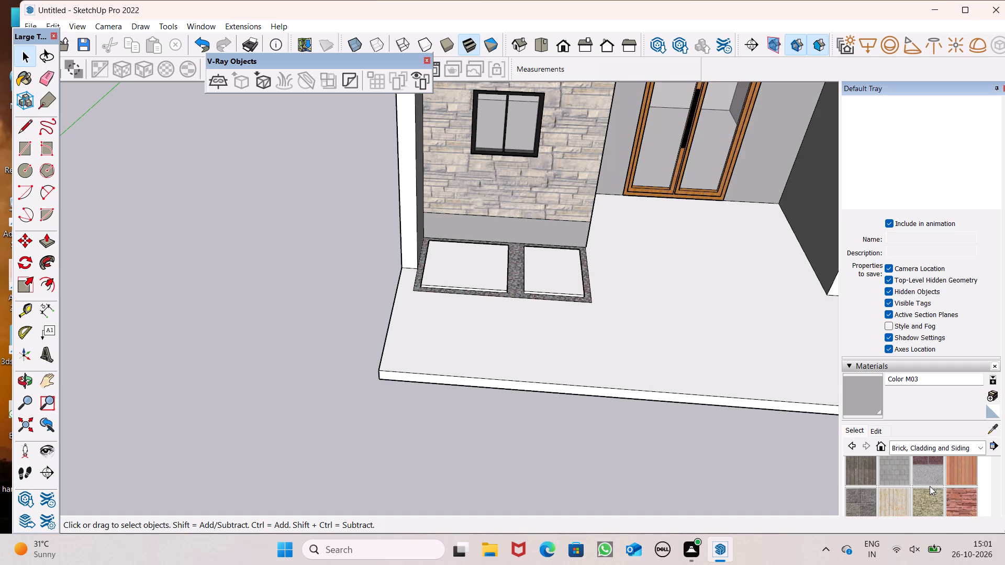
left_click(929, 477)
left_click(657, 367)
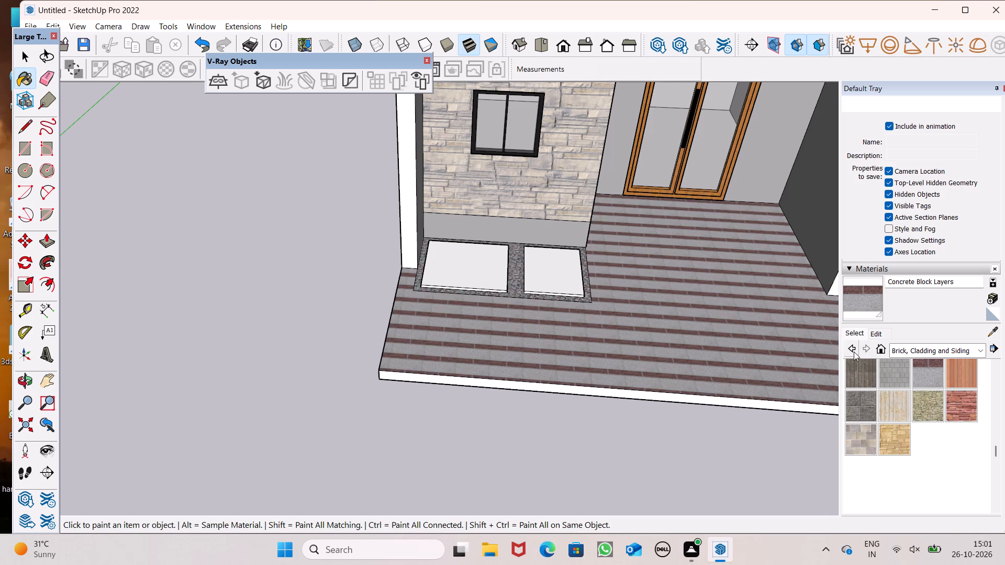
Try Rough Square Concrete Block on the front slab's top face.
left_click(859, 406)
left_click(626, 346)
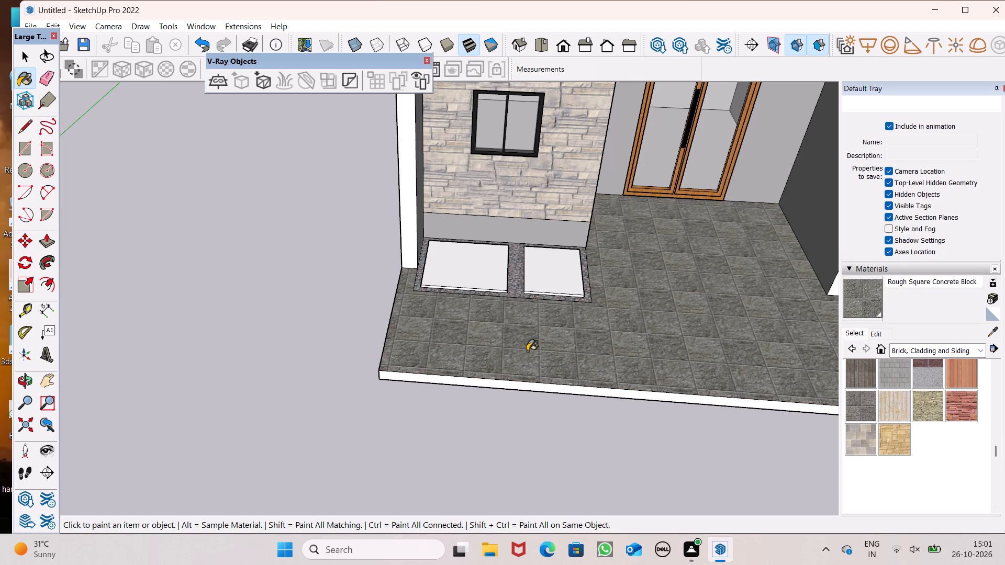
Paint the front slab's top face with Cladding Stucco White from the Brick, Cladding and Siding collection.
scroll(930, 425, "up", 1)
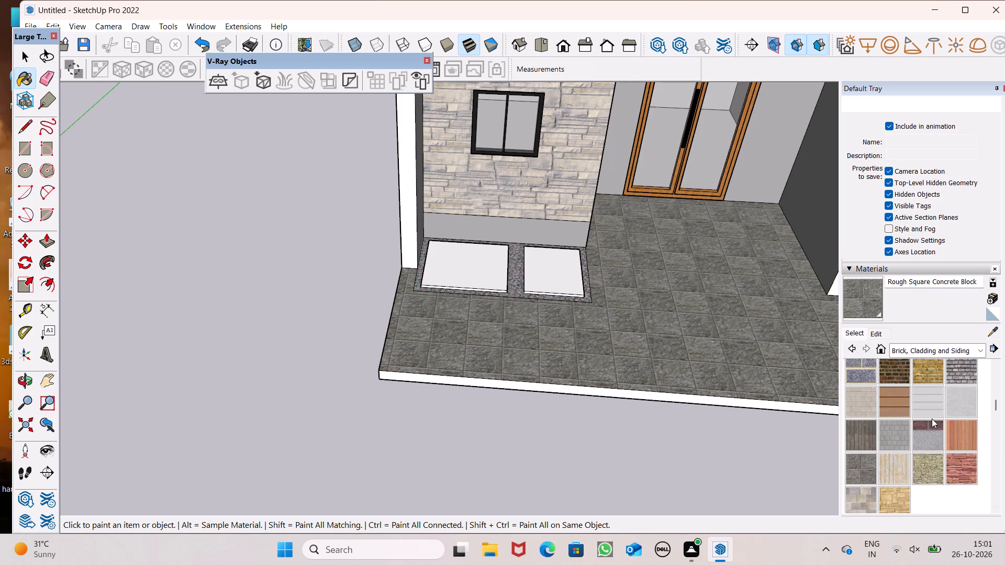
left_click(968, 411)
left_click(692, 377)
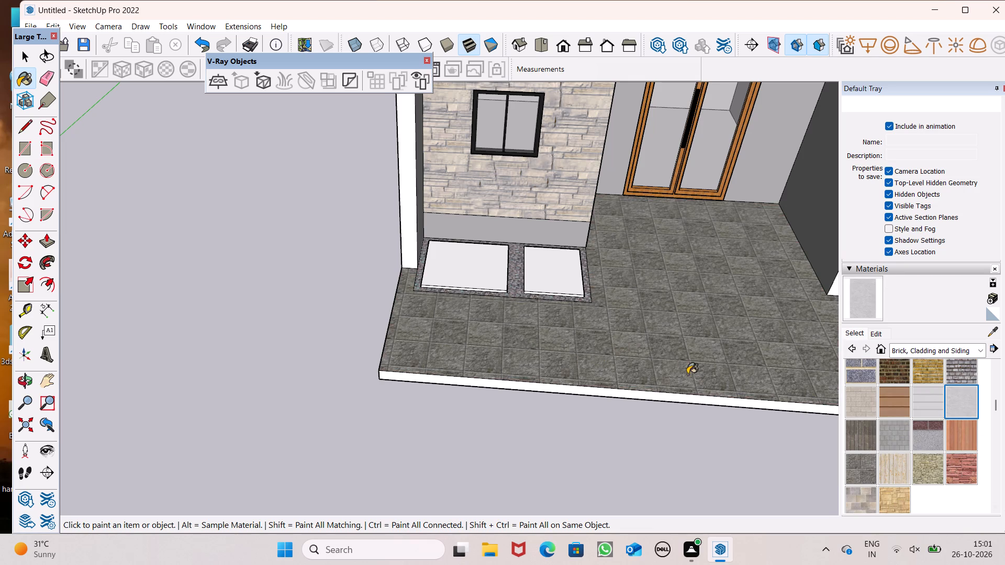
Paint the slab's front edge and its side edge nearest the stone wall with Cladding Stucco White.
scroll(505, 368, "down", 2)
scroll(688, 426, "up", 5)
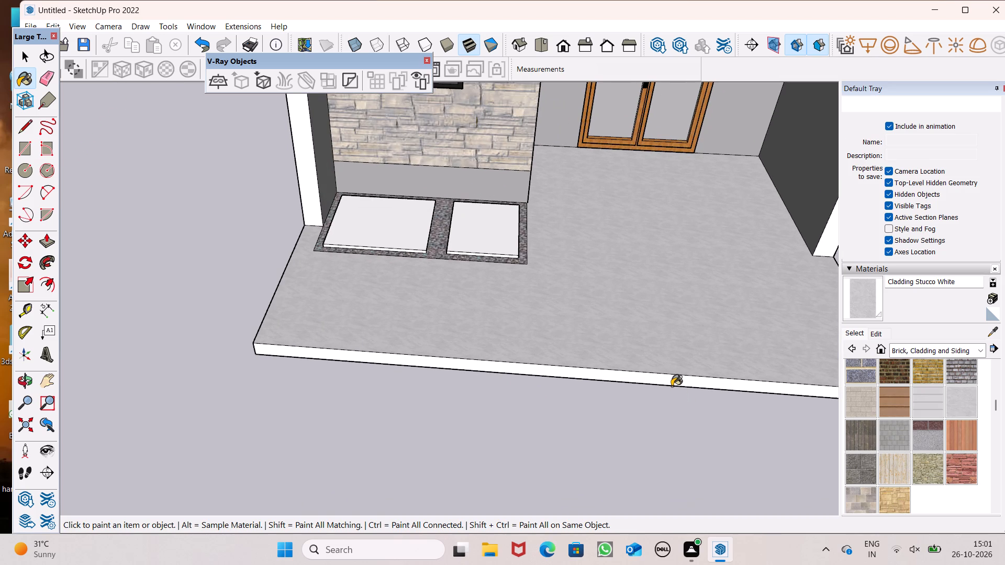
left_click(672, 386)
middle_click_drag(689, 354, 689, 254)
scroll(689, 342, "up", 1)
scroll(672, 281, "up", 4)
left_click(669, 300)
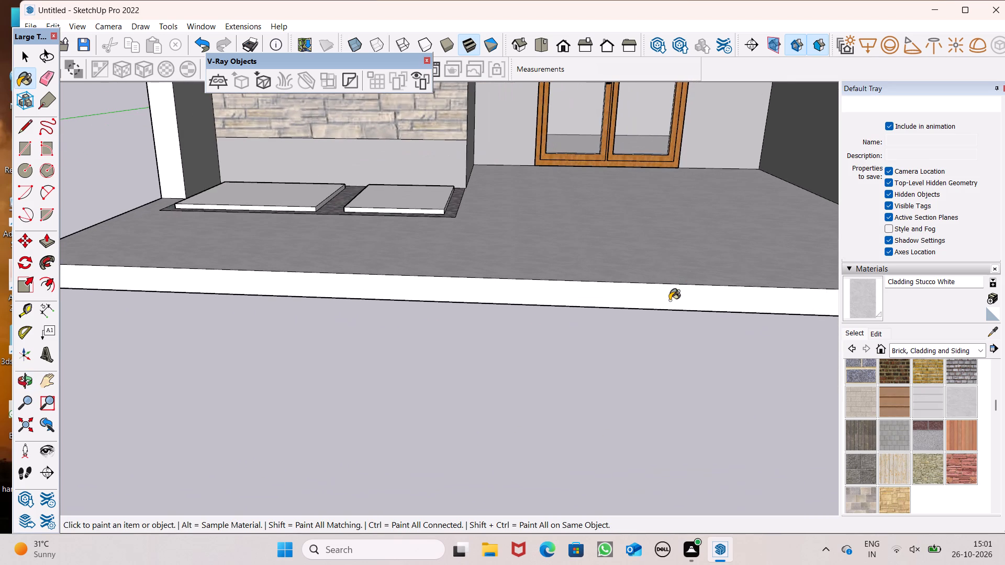
scroll(652, 256, "down", 6)
middle_click_drag(651, 277, 913, 258)
scroll(913, 258, "up", 5)
left_click(479, 236)
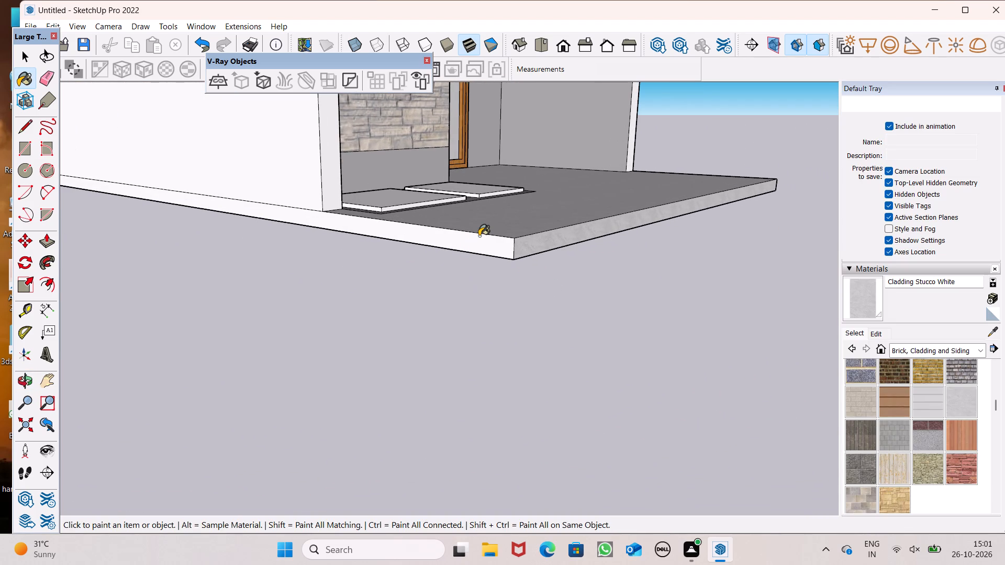
Paint the slab's side edge on the entrance-door side and its rear edge with Cladding Stucco White.
scroll(479, 236, "down", 5)
middle_click_drag(581, 251, 387, 243)
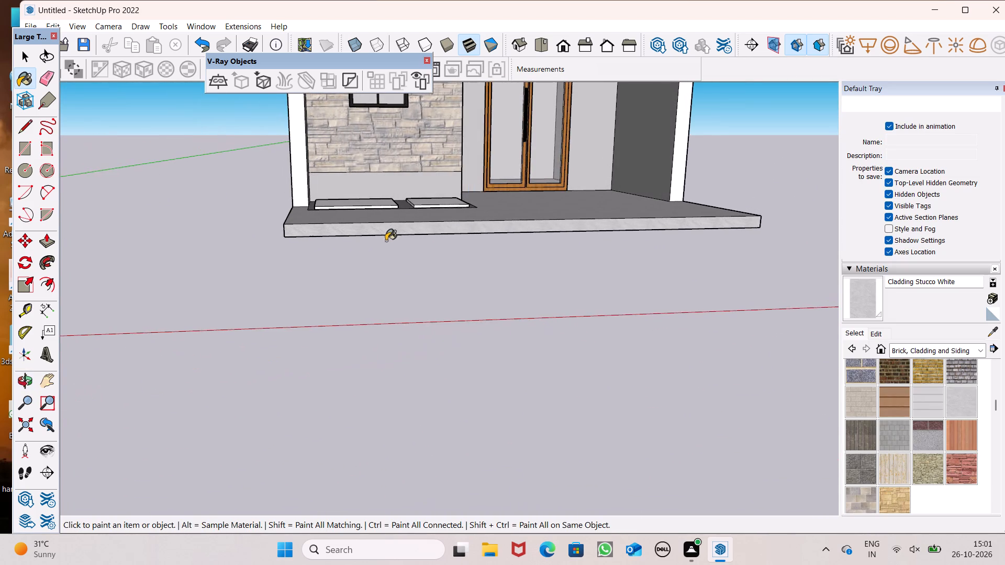
scroll(385, 238, "down", 2)
middle_click_drag(531, 231, 312, 233)
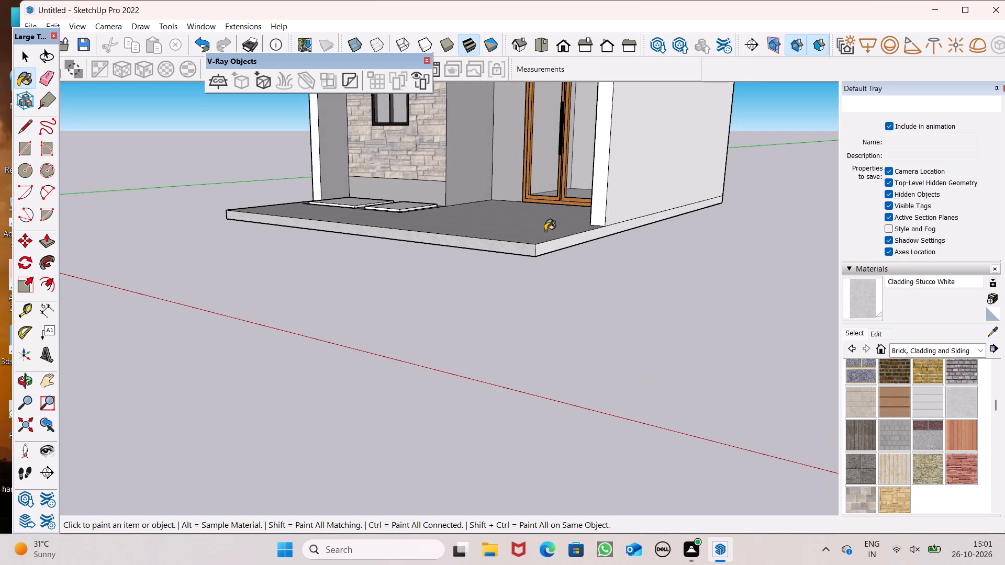
middle_click_drag(502, 233, 418, 237)
scroll(421, 247, "up", 5)
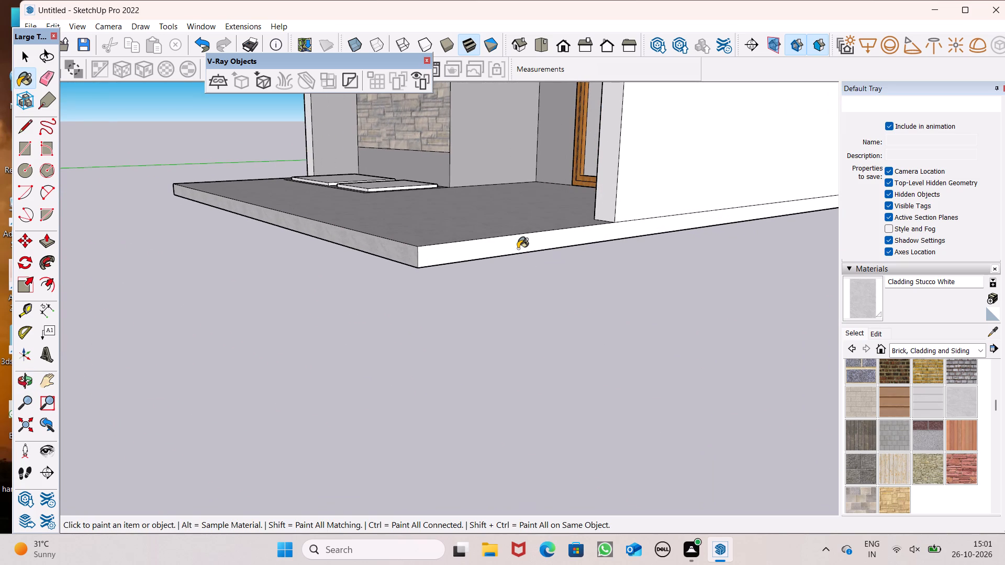
left_click(518, 247)
scroll(460, 189, "down", 5)
middle_click_drag(458, 216, 221, 242)
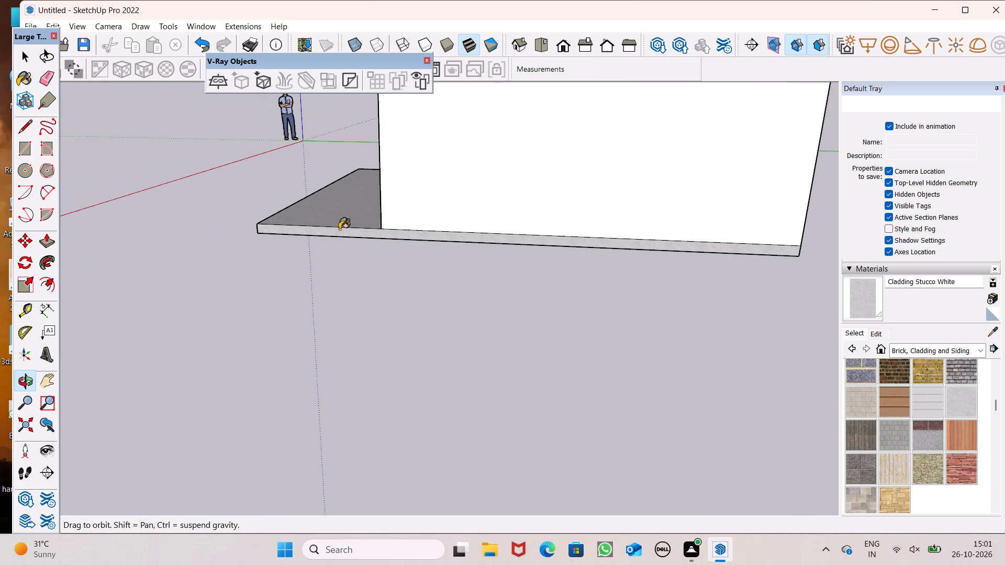
middle_click_drag(365, 243, 0, 248)
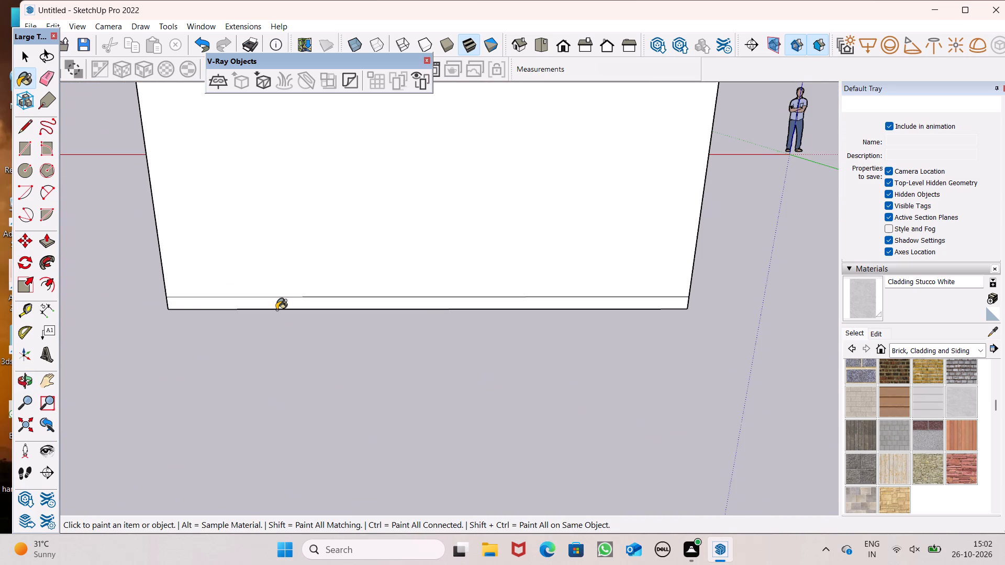
left_click(276, 310)
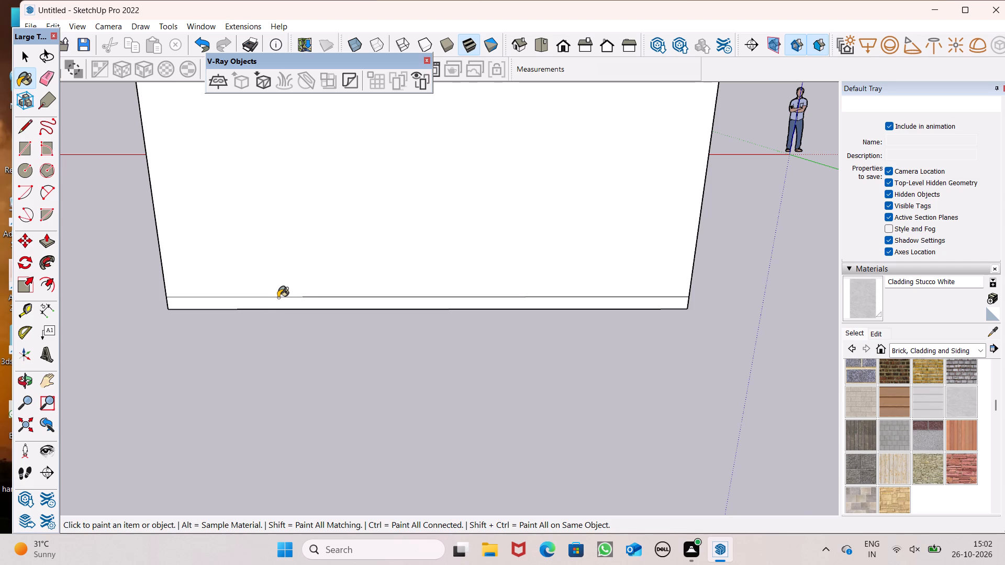
scroll(276, 300, "up", 5)
left_click(276, 302)
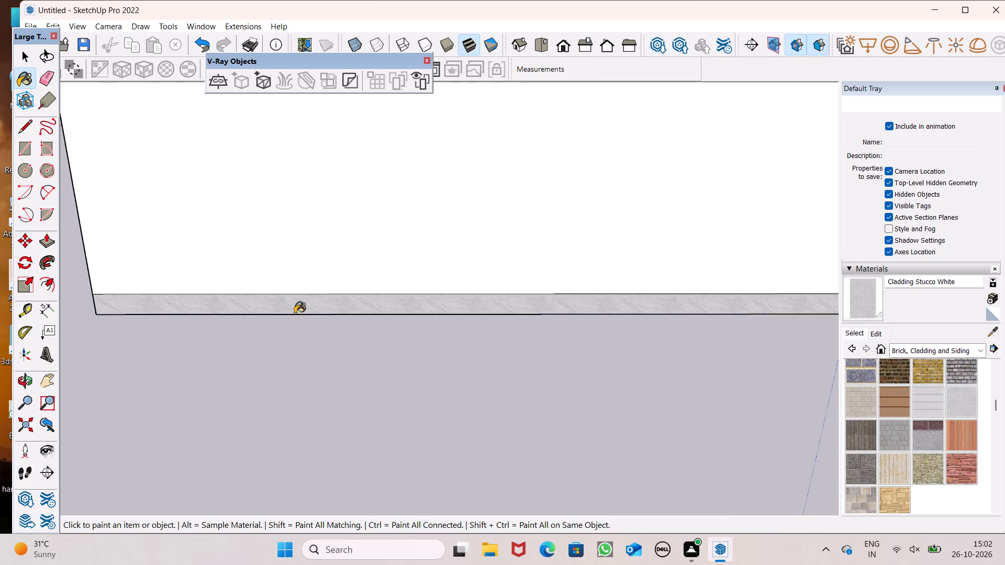
Examine the whole house and the painted slab from the side, front and above.
scroll(371, 282, "down", 6)
middle_click_drag(330, 335, 769, 370)
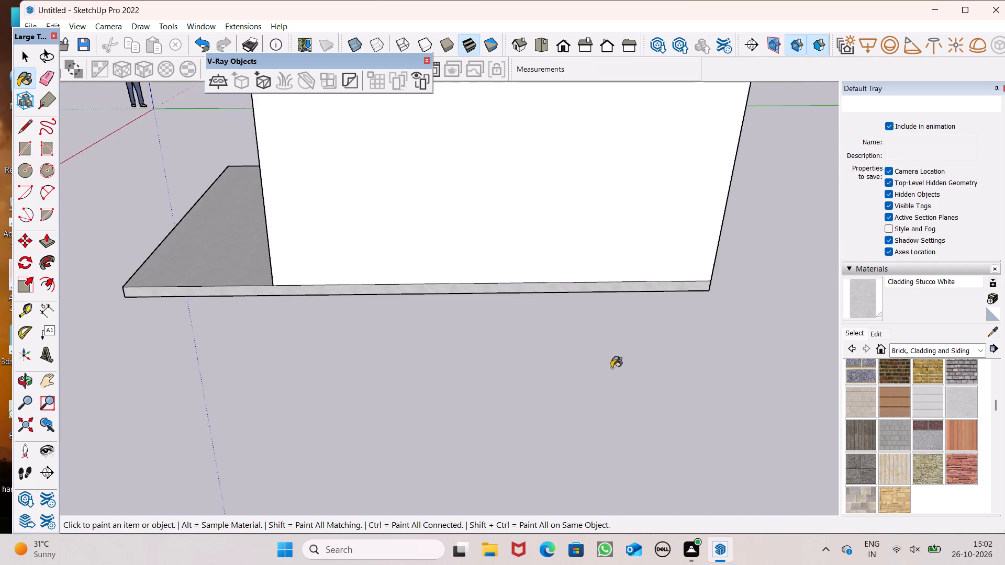
scroll(541, 371, "down", 5)
middle_click_drag(530, 389, 750, 407)
scroll(406, 382, "down", 5)
middle_click_drag(453, 406, 768, 403)
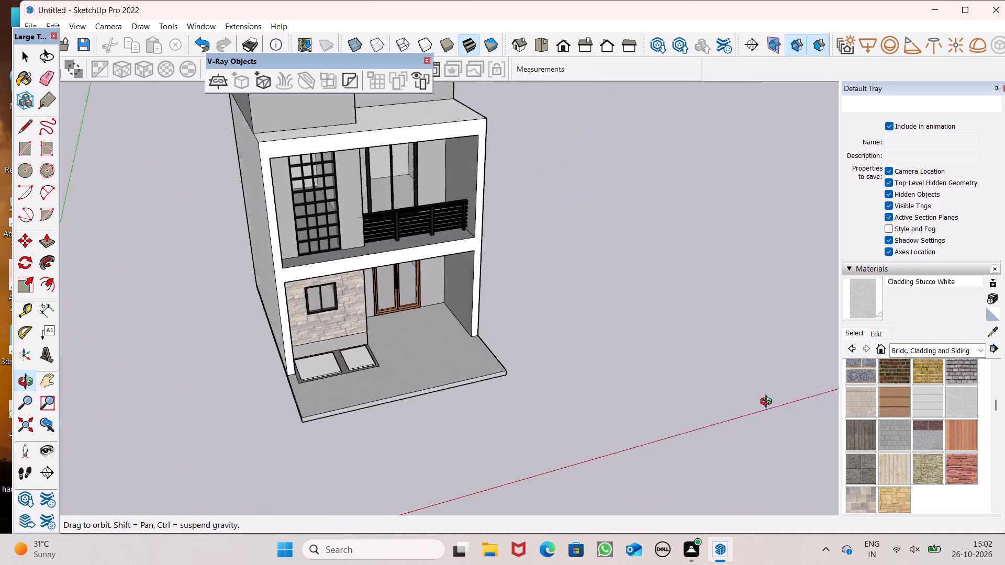
middle_click_drag(768, 403, 773, 399)
scroll(620, 367, "down", 1)
scroll(644, 369, "up", 1)
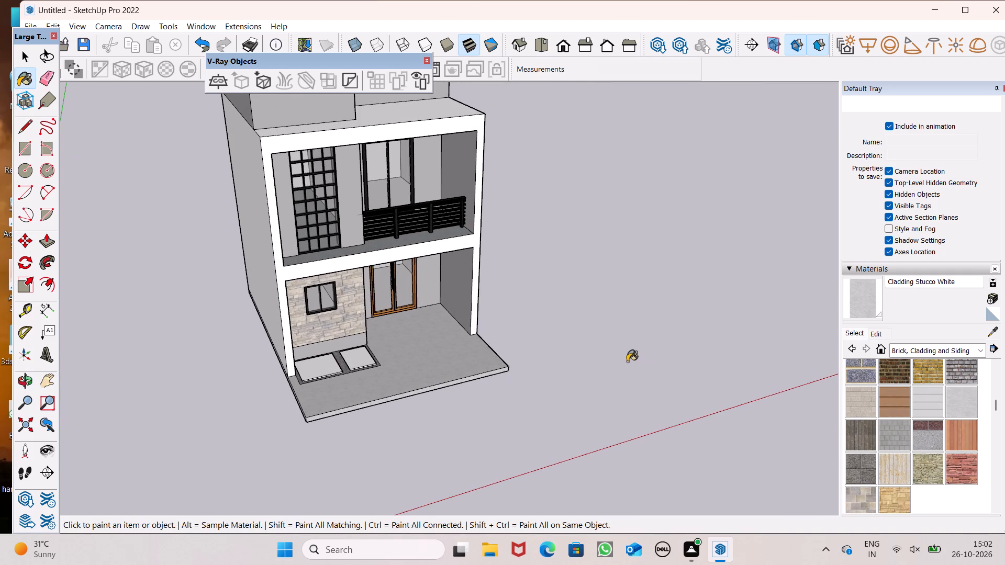
scroll(619, 355, "down", 1)
middle_click_drag(631, 389, 573, 304)
scroll(569, 328, "down", 5)
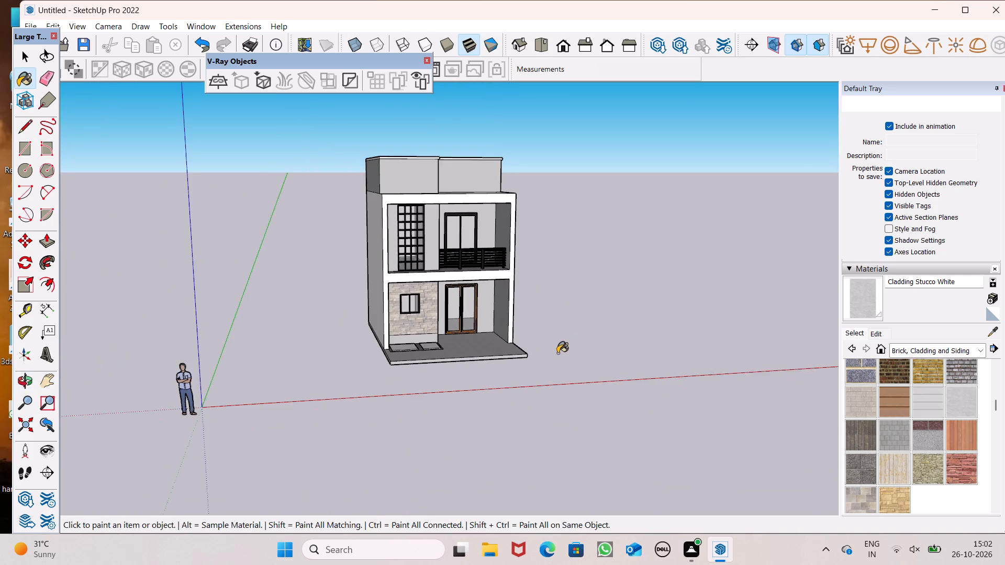
middle_click_drag(557, 354, 523, 332)
scroll(524, 251, "up", 4)
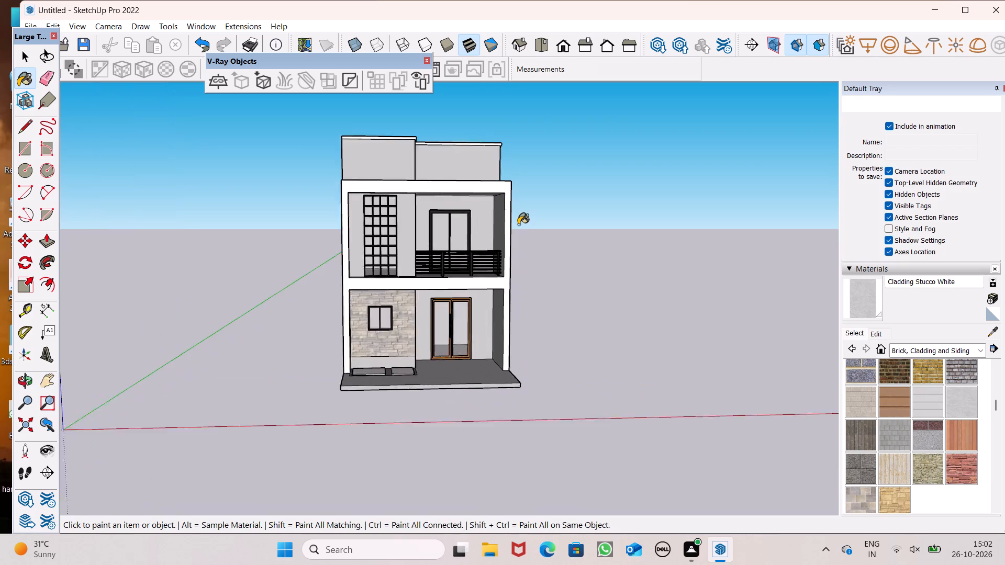
scroll(518, 224, "up", 3)
scroll(527, 262, "down", 1)
scroll(566, 367, "down", 2)
middle_click_drag(593, 391, 602, 478)
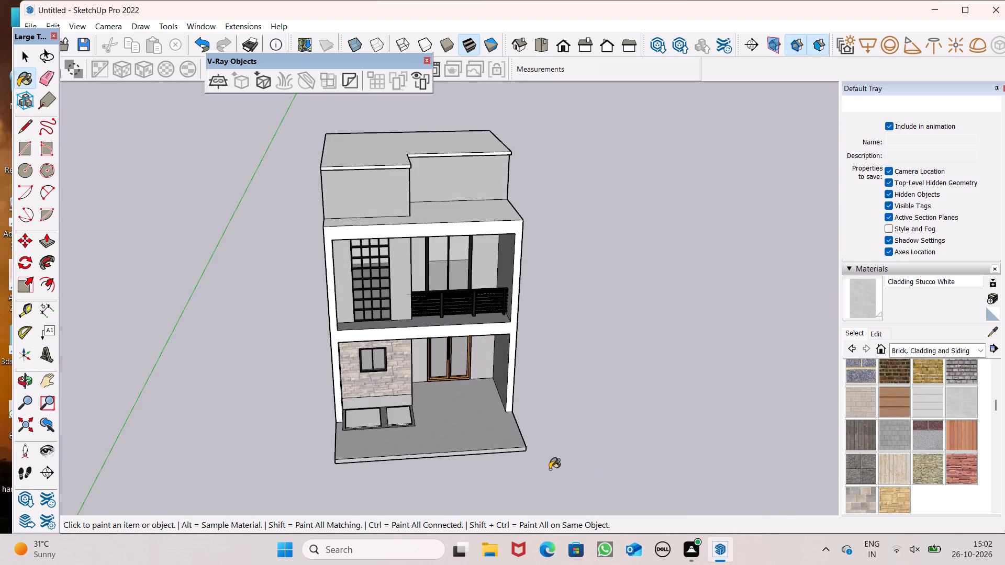
Choose the Grass Dark Green material from the Landscaping, Fencing and Vegetation collection.
scroll(546, 466, "up", 2)
middle_click_drag(539, 456, 478, 475)
left_click(943, 352)
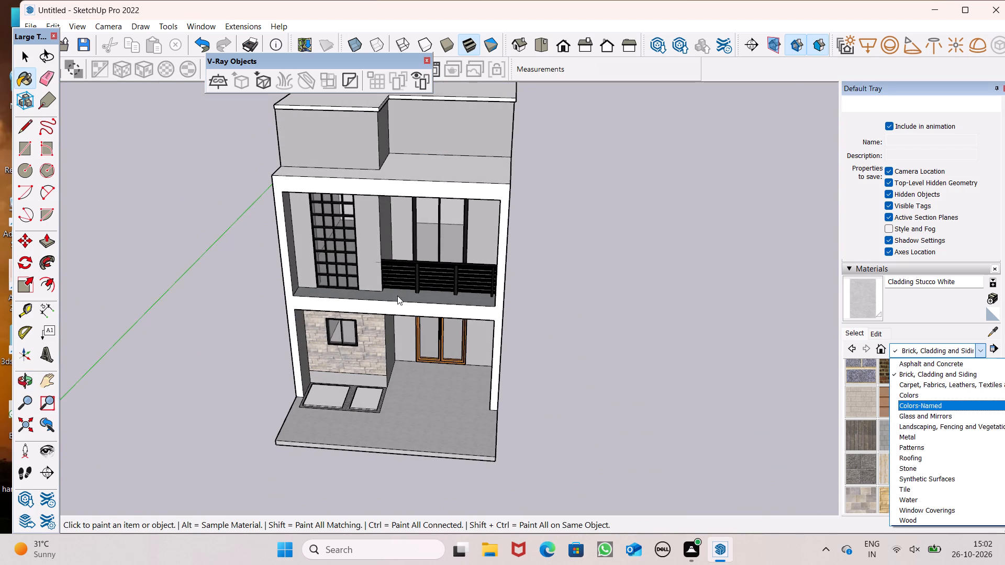
left_click(974, 431)
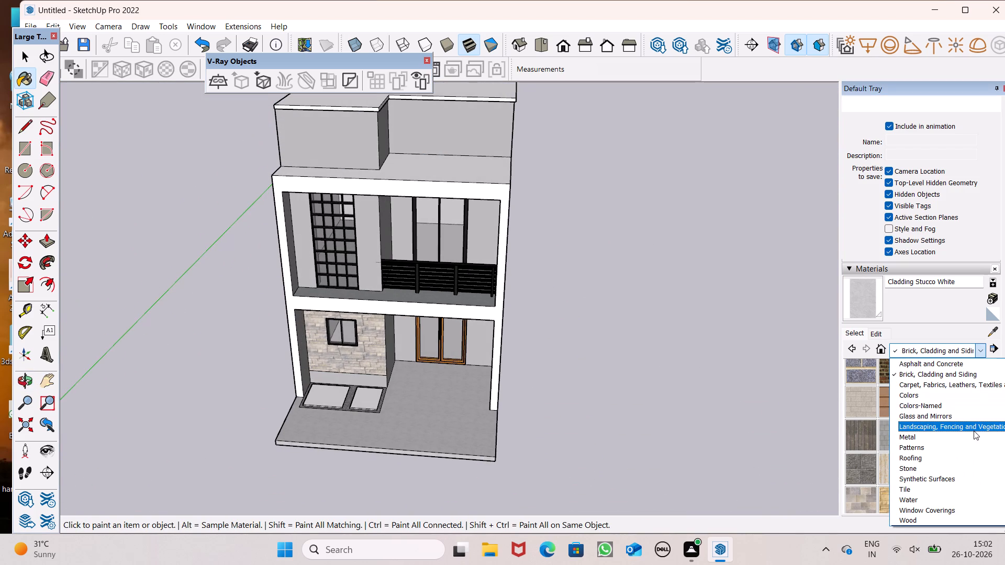
left_click(960, 451)
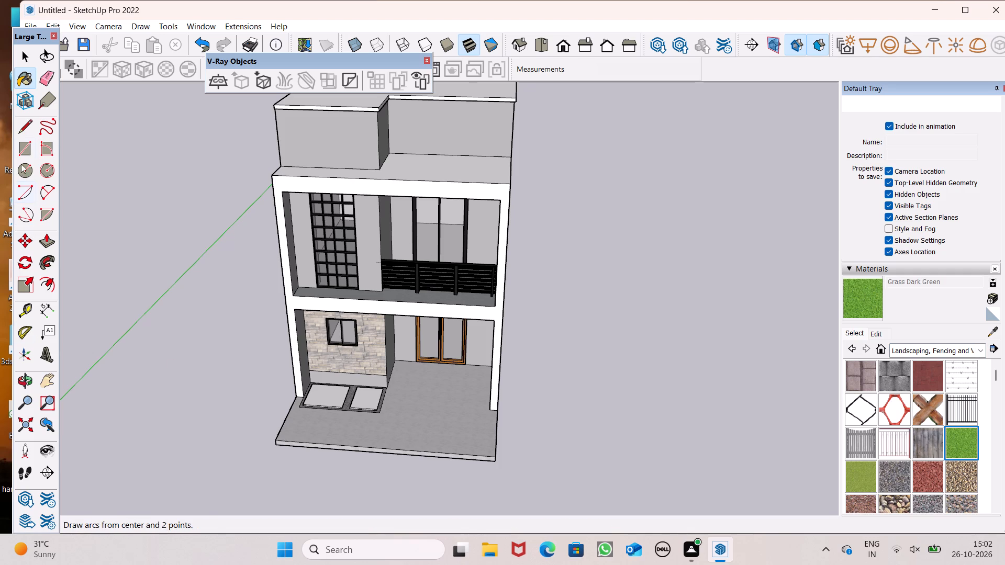
Draw a dividing line about 5' 2" long across the slab's top from the paver bed's front edge to the slab's front edge.
left_click(28, 129)
scroll(226, 399, "up", 2)
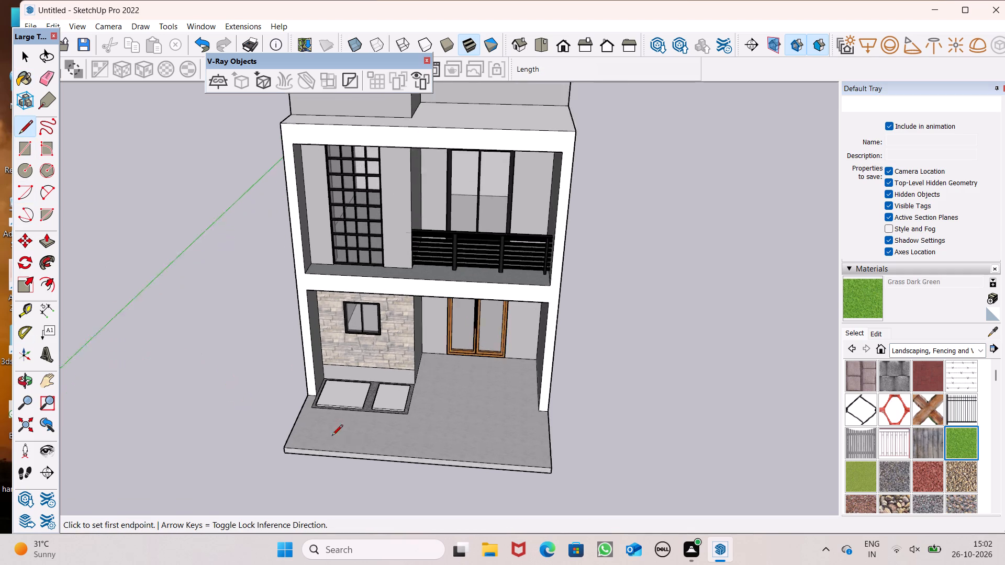
scroll(332, 436, "up", 2)
scroll(260, 422, "up", 6)
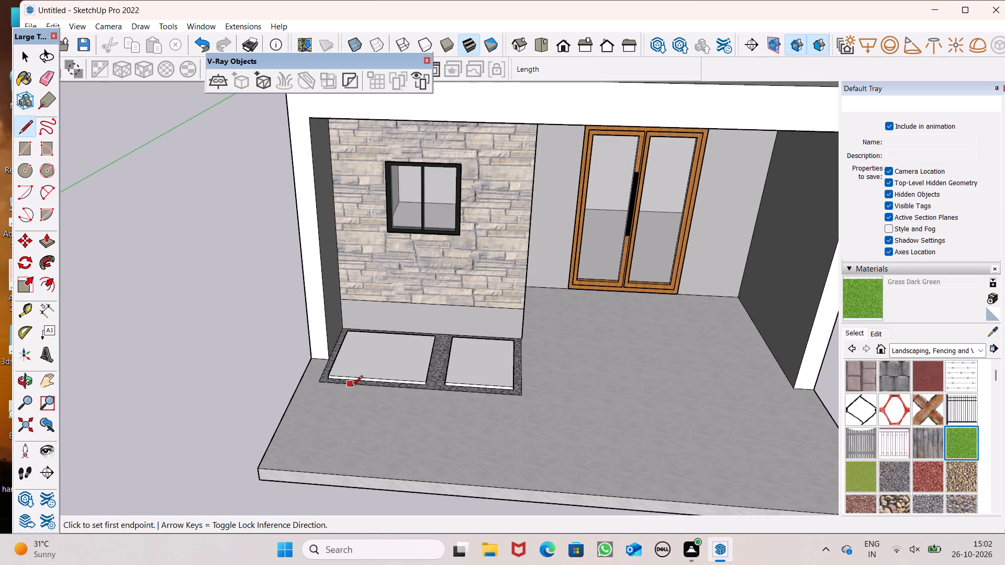
left_click(353, 385)
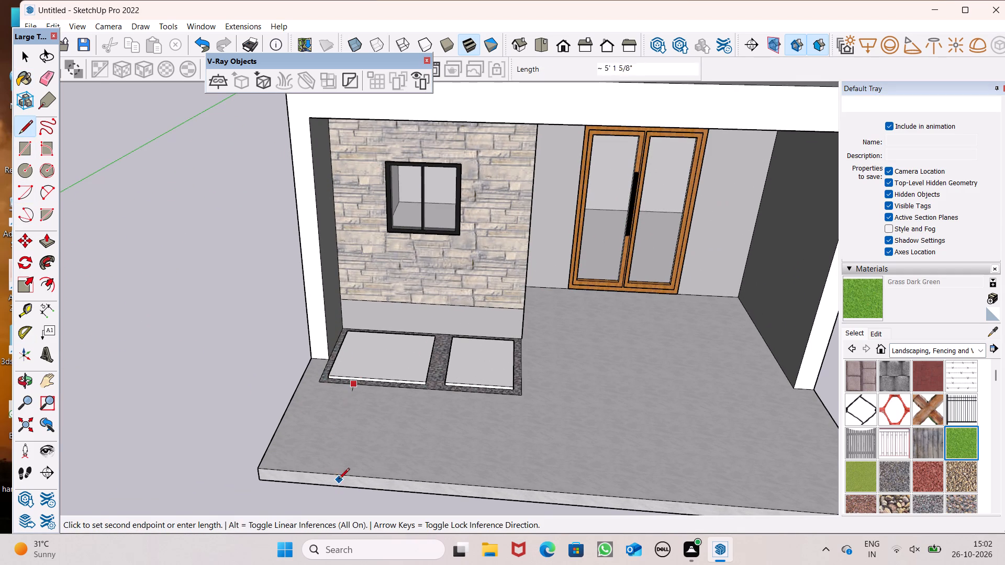
left_click(342, 476)
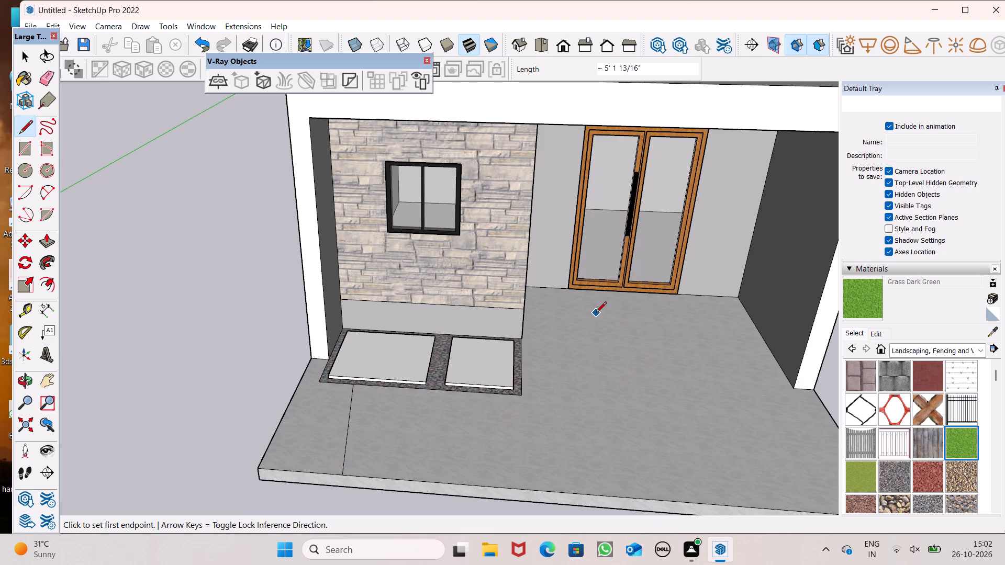
Paint the slab's corner area beside the paver bed, on the outer side of the dividing line, with Grass Dark Green.
left_click(867, 304)
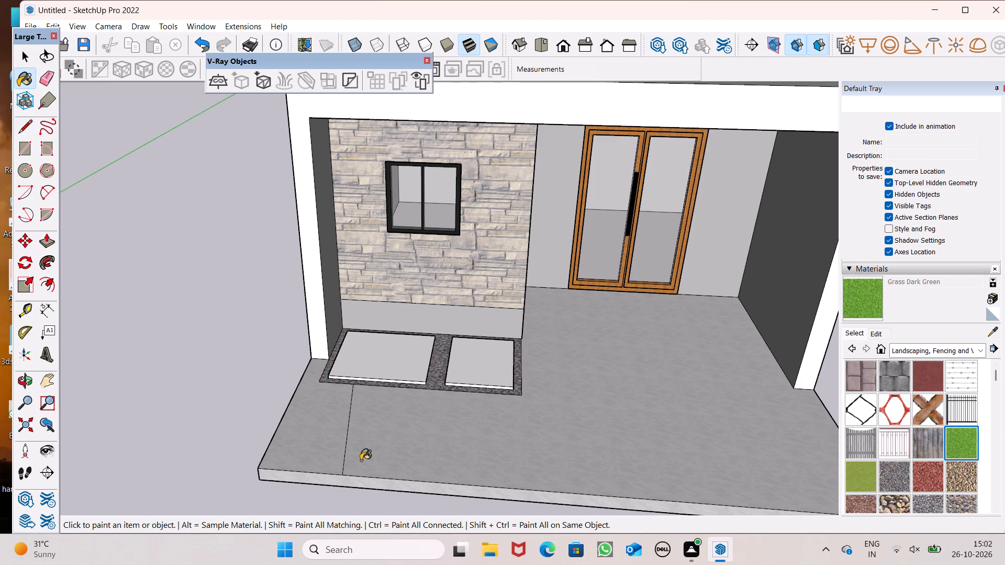
left_click_drag(310, 451, 309, 442)
scroll(310, 315, "down", 3)
middle_click_drag(380, 404, 342, 345)
key("space")
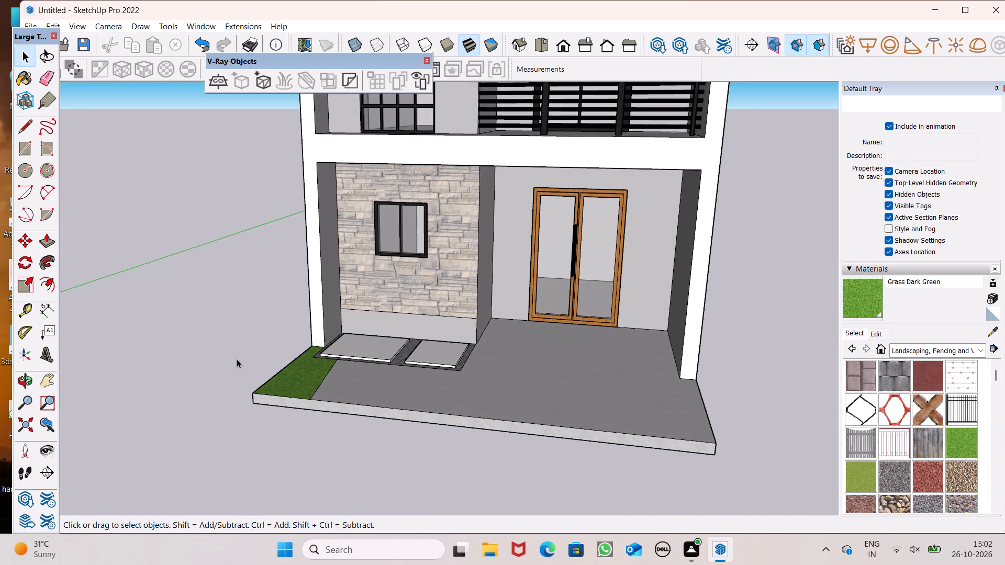
Examine the whole house front together with the grass-painted slab corner.
scroll(247, 372, "down", 8)
middle_click_drag(371, 427, 433, 374)
scroll(360, 434, "down", 4)
scroll(445, 212, "up", 2)
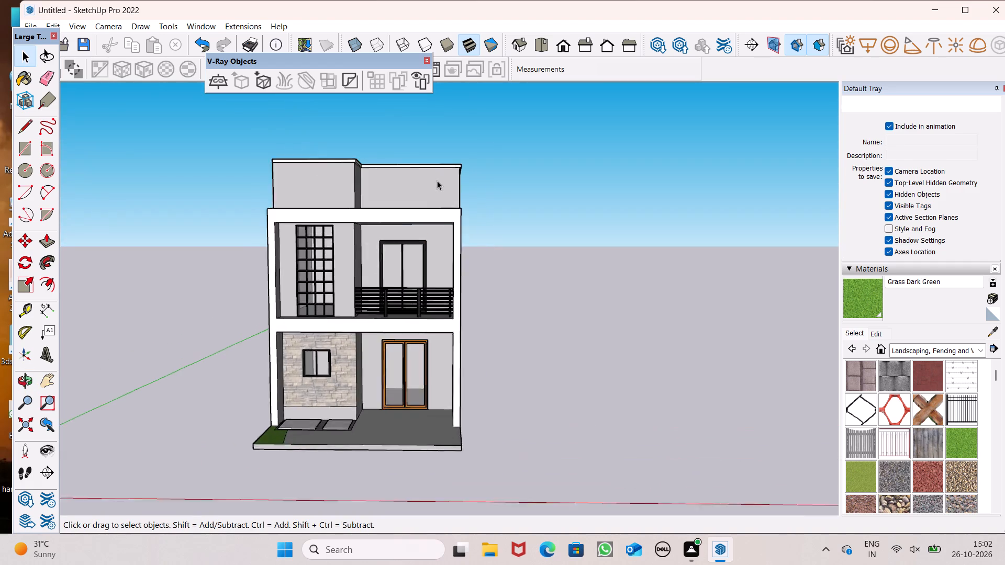
scroll(437, 180, "up", 4)
scroll(385, 254, "down", 4)
middle_click_drag(349, 299, 365, 284)
scroll(352, 294, "up", 1)
scroll(336, 289, "down", 3)
scroll(239, 315, "up", 2)
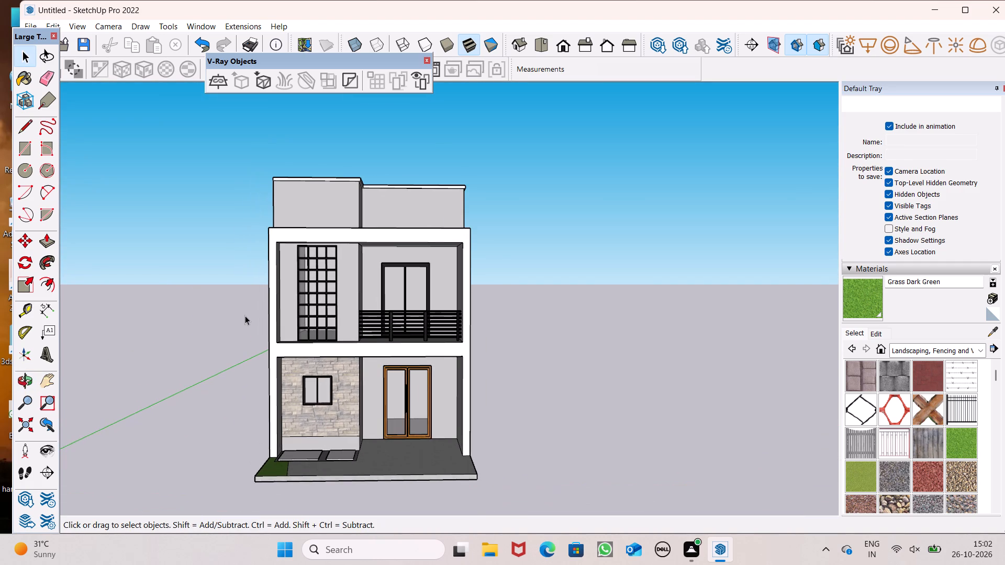
scroll(245, 314, "up", 1)
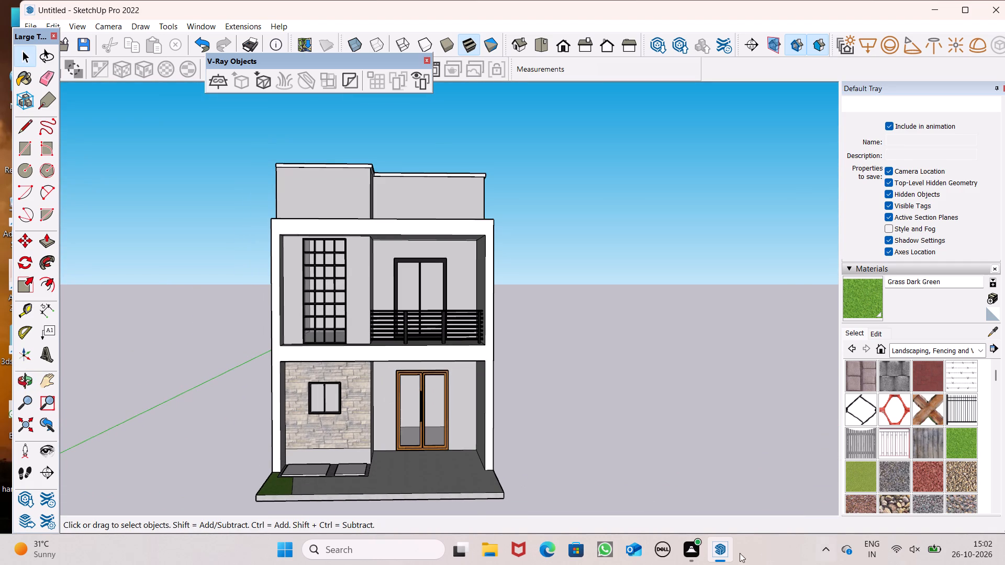
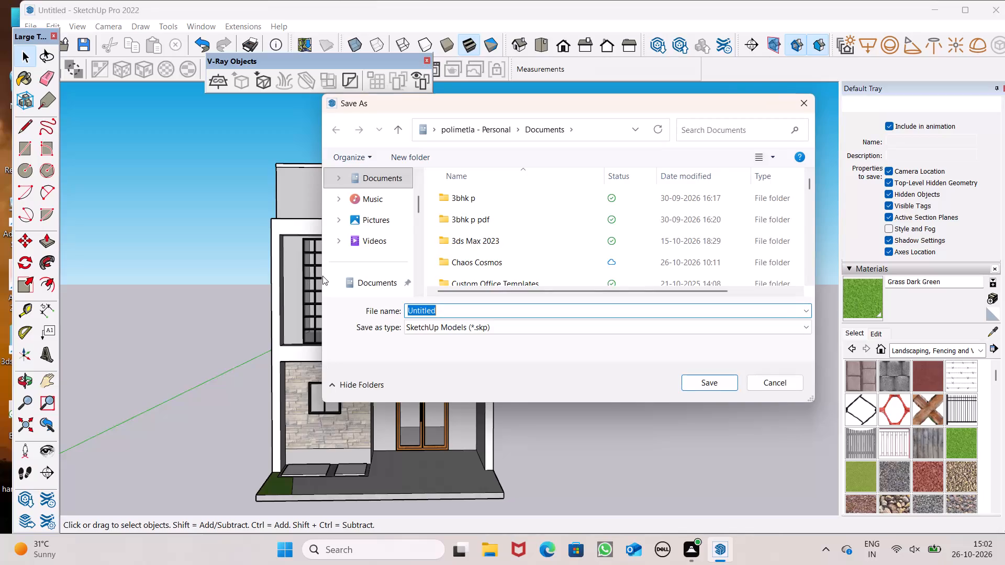
Save the model in the Documents folder as a SketchUp file named "24 small house".
key("BackSpace")
type("24 small house")
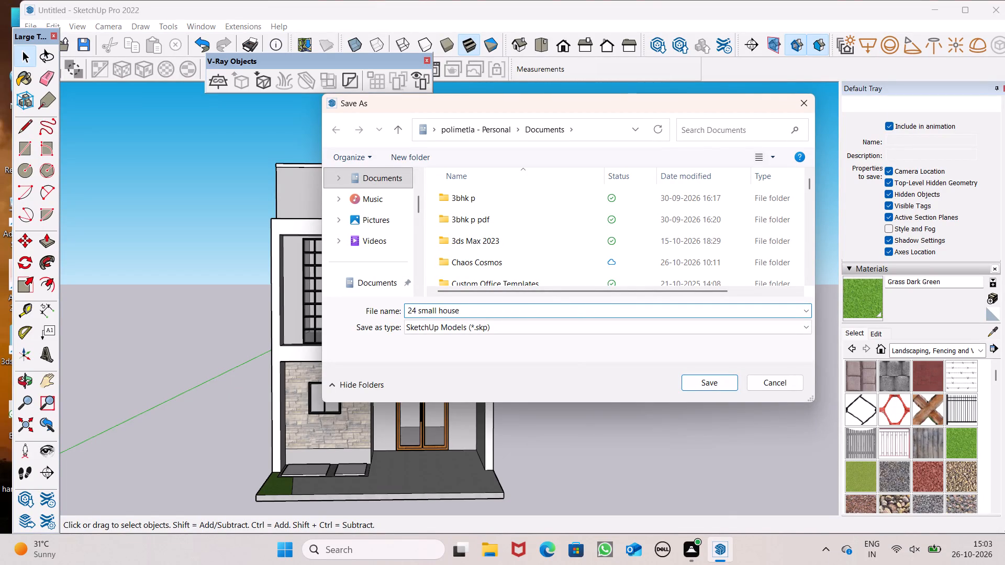
left_click(717, 386)
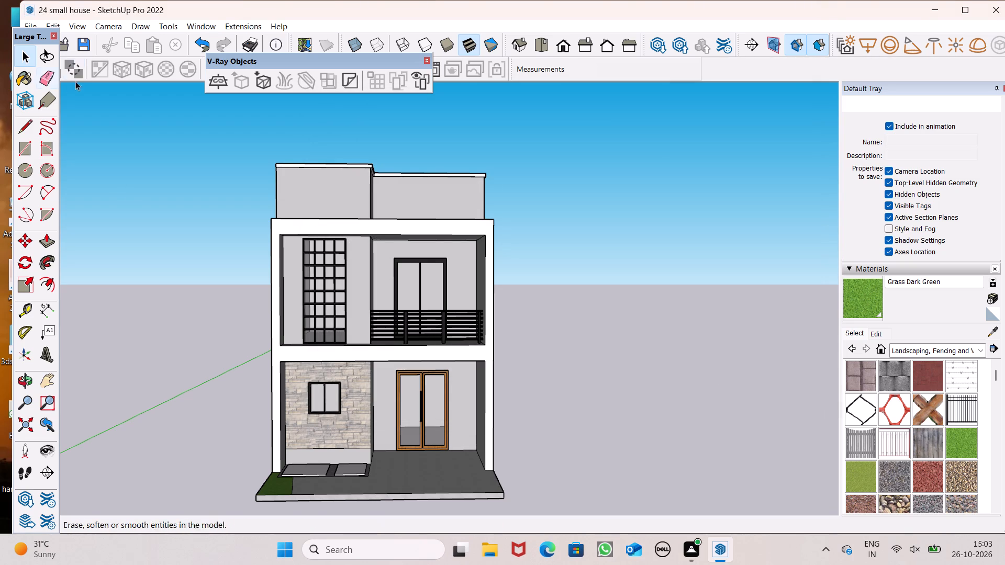
Export the current house view as a 2D JPEG image named "24 small house" in the Documents folder.
left_click(27, 26)
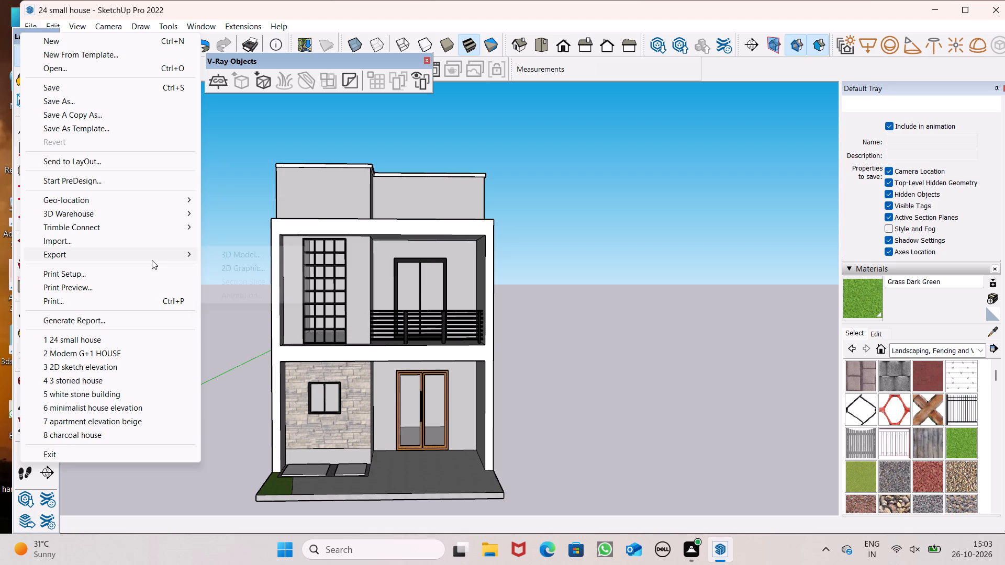
left_click(233, 264)
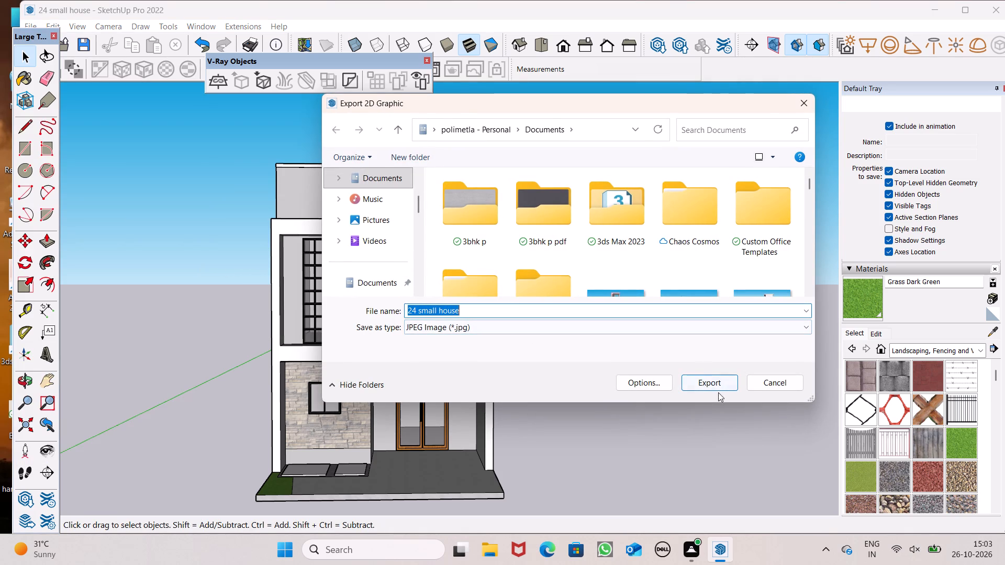
left_click(710, 387)
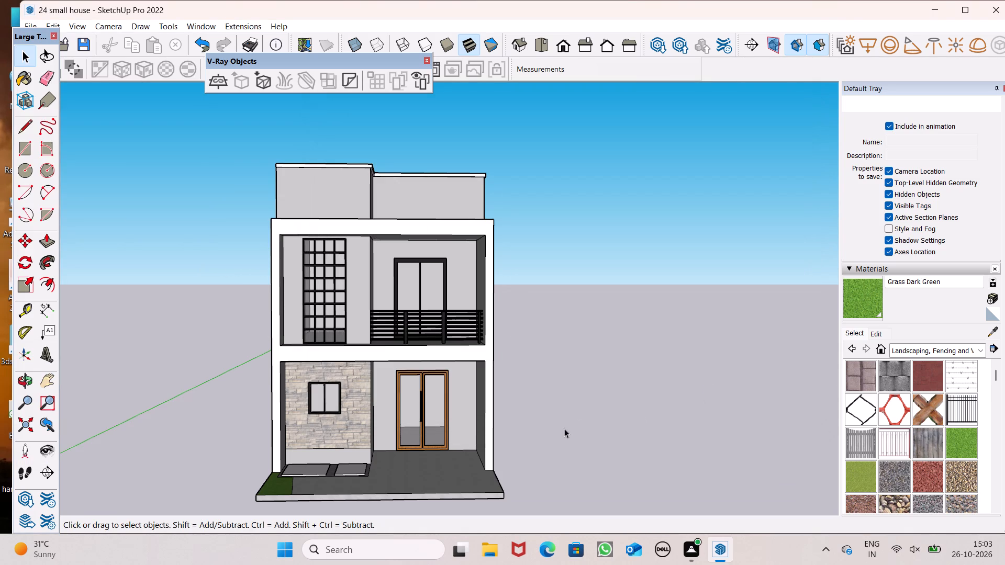